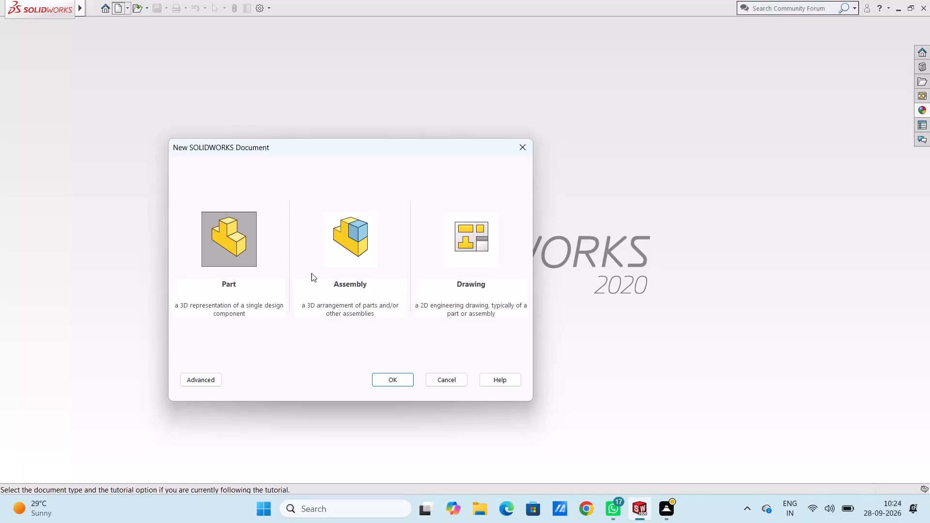
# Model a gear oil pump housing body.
# Create a new part document.
pyautogui.click(386, 381)
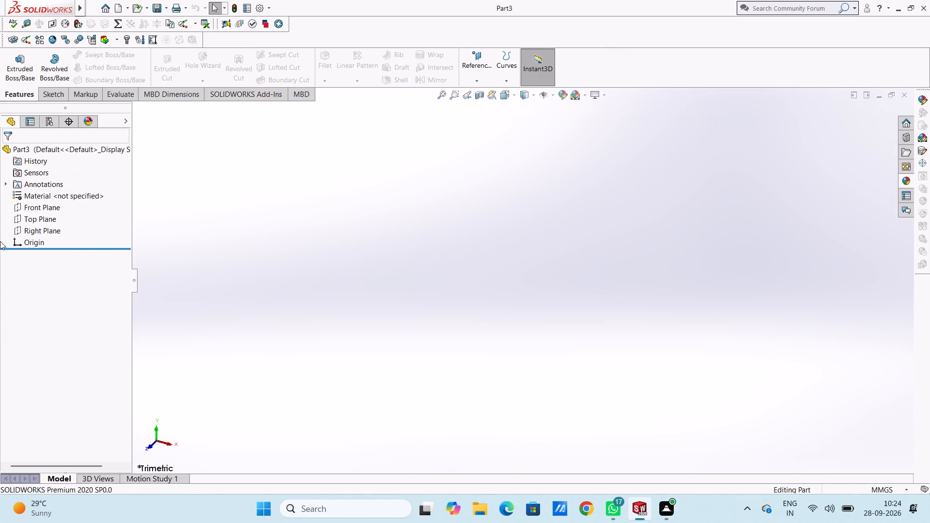
# Start a new sketch on the Top Plane.
pyautogui.click(49, 211)
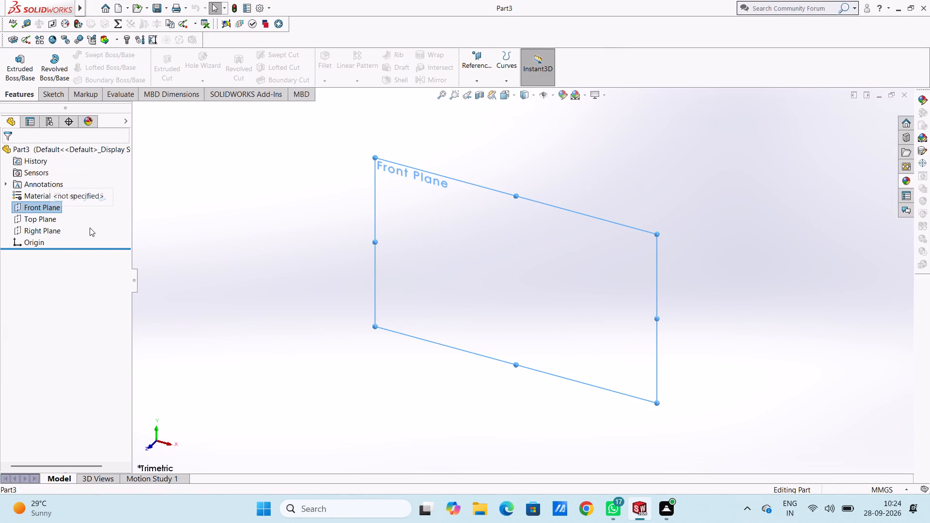
pyautogui.click(90, 228)
pyautogui.click(52, 223)
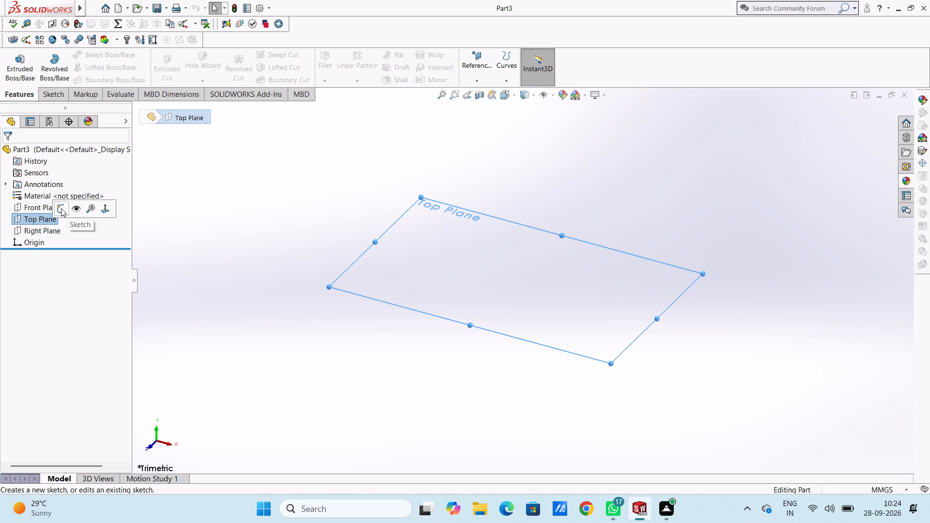
pyautogui.click(61, 208)
pyautogui.click(217, 233)
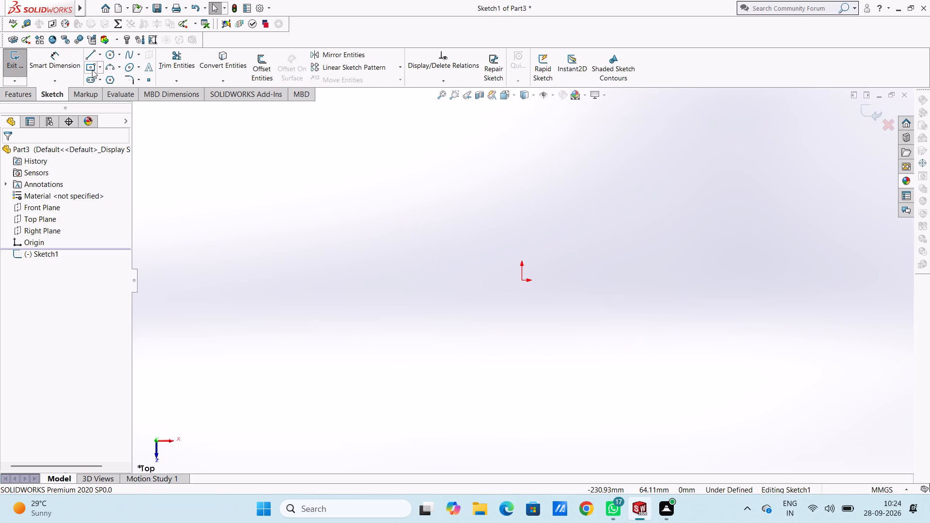
# Sketch a center rectangle on the origin, 120 mm wide and 100 mm high.
pyautogui.click(86, 69)
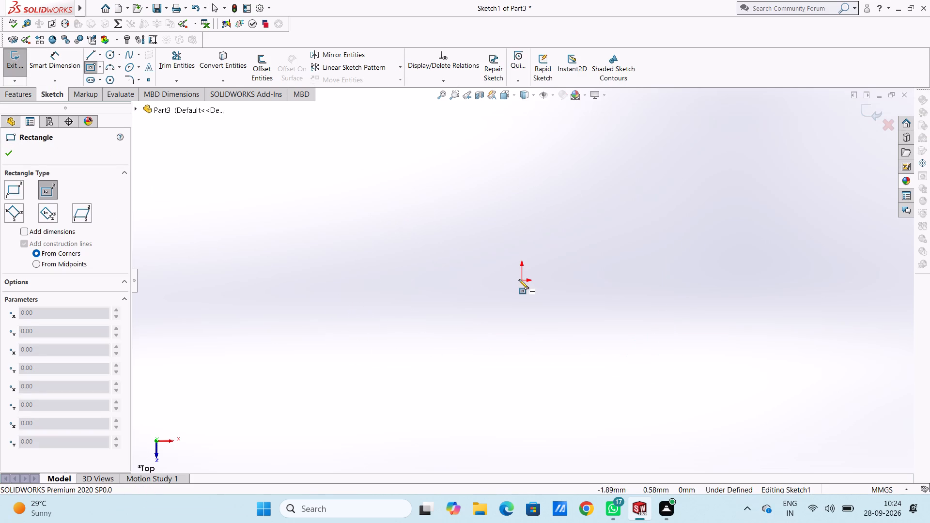
pyautogui.click(521, 280)
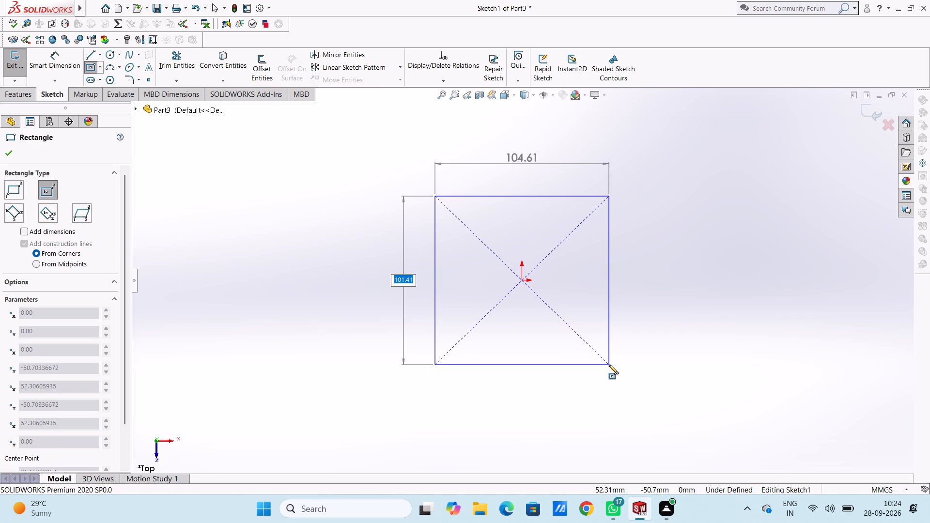
pyautogui.write('100')
pyautogui.press('Return')
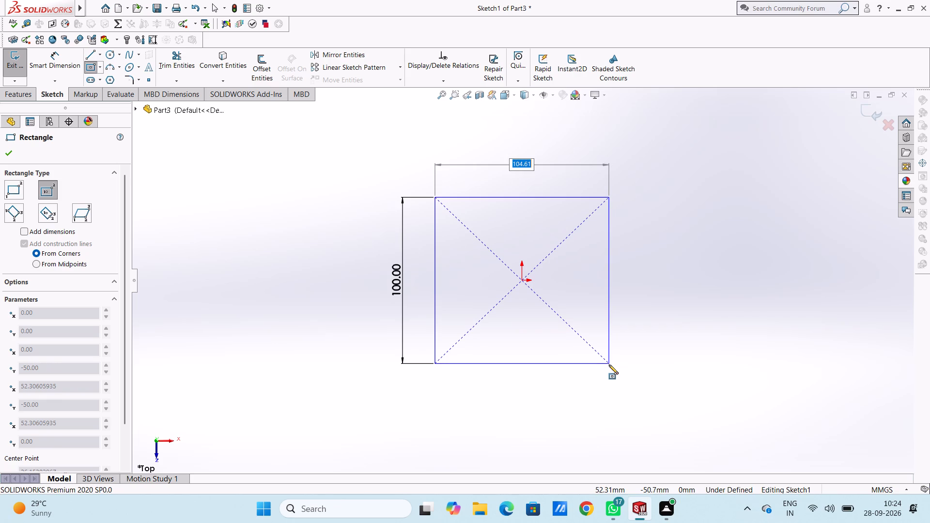
pyautogui.write('120')
pyautogui.press('Return')
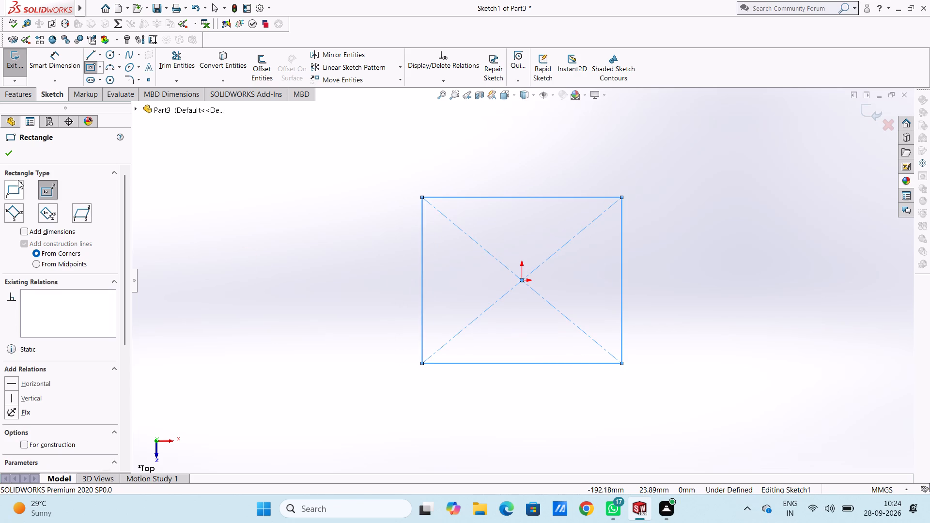
pyautogui.click(4, 154)
# Add Smart Dimensions to the rectangle's left vertical side and its top horizontal edge, keeping the drawn sizes.
pyautogui.click(56, 58)
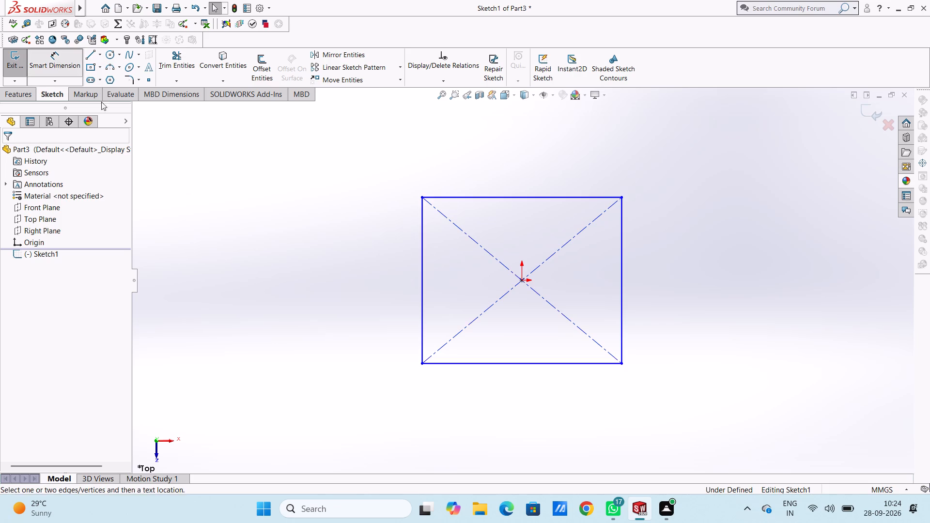
pyautogui.click(421, 295)
pyautogui.click(317, 291)
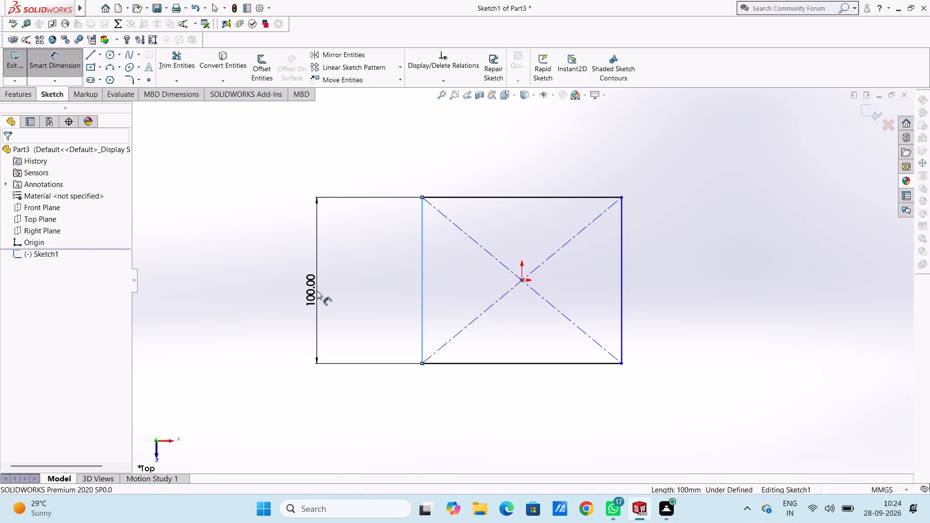
pyautogui.click(271, 278)
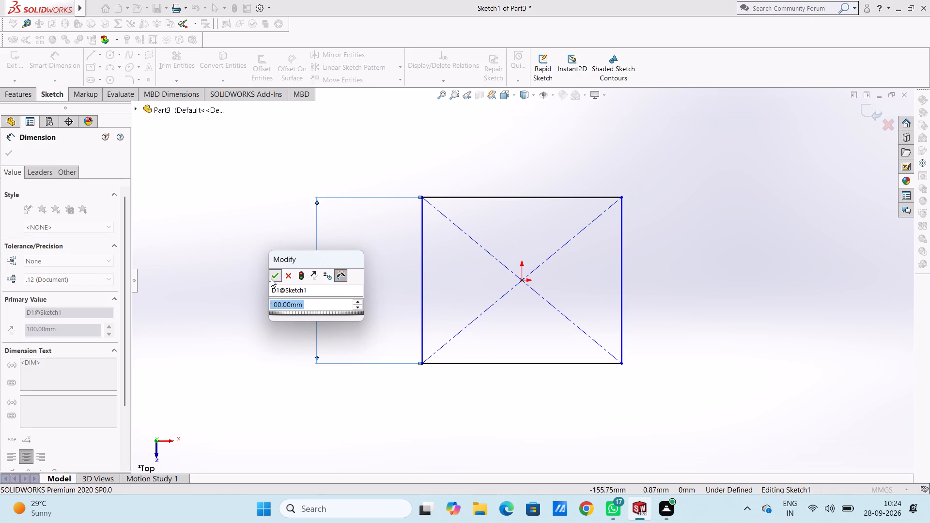
pyautogui.click(260, 267)
pyautogui.click(454, 198)
pyautogui.click(469, 136)
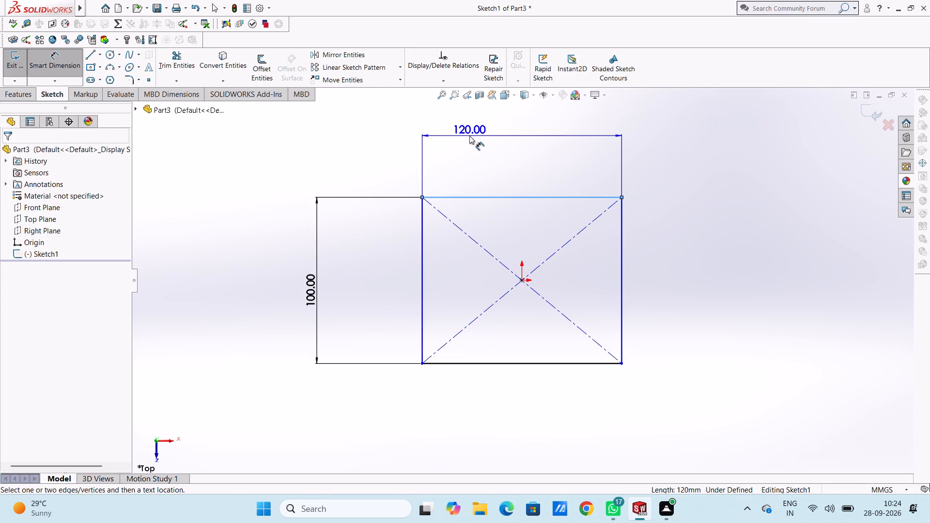
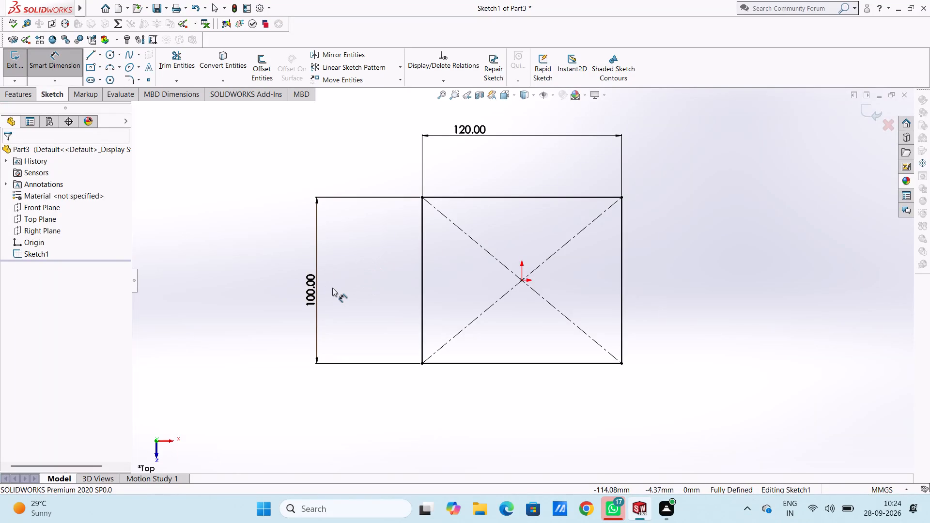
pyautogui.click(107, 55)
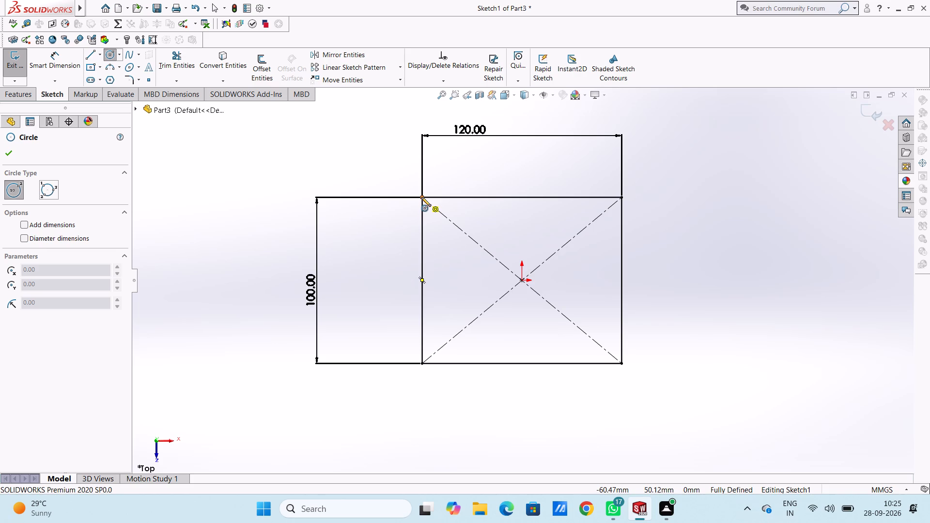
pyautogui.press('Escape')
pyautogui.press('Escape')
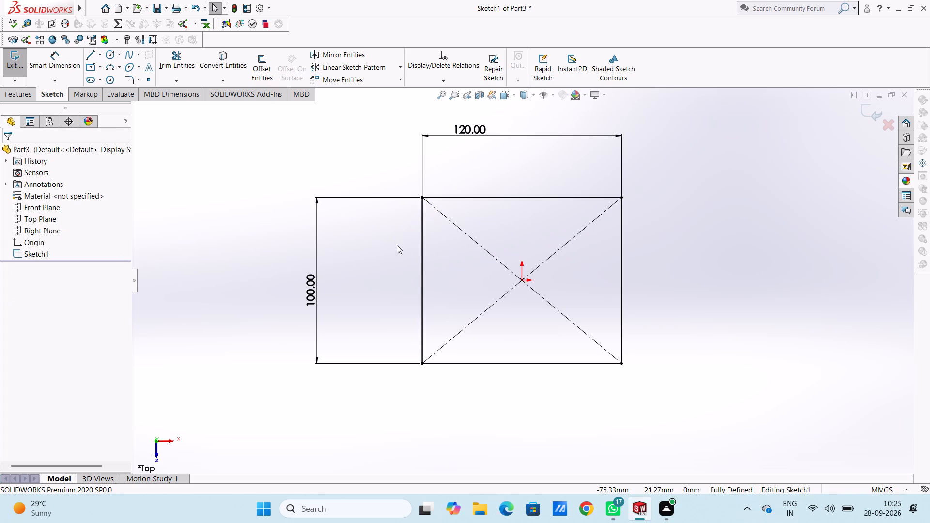
# Undo the rectangle's two dimensions and the center rectangle itself, leaving the Top Plane sketch empty.
pyautogui.hotkey('ctrl', 'z')
pyautogui.hotkey('ctrl', 'z')
pyautogui.hotkey('ctrl', 'z')
pyautogui.hotkey('ctrl', 'z')
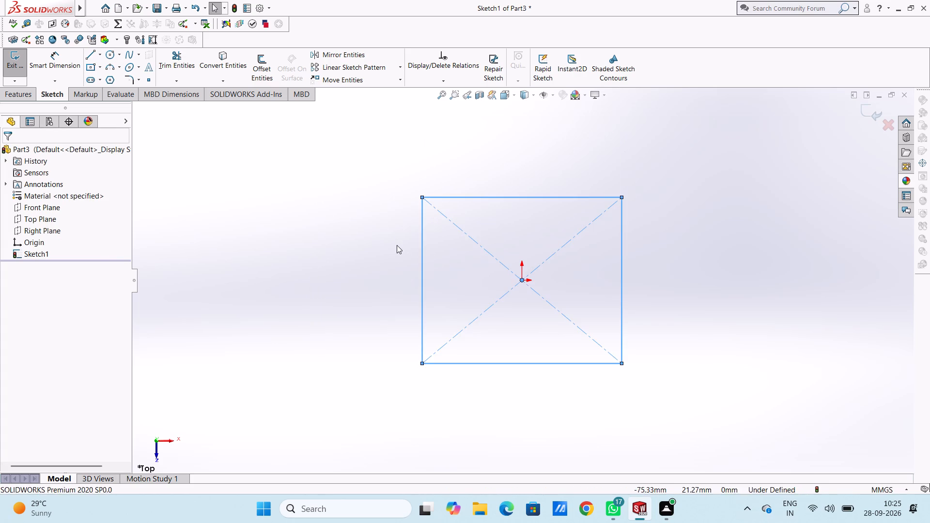
pyautogui.hotkey('ctrl', 'z')
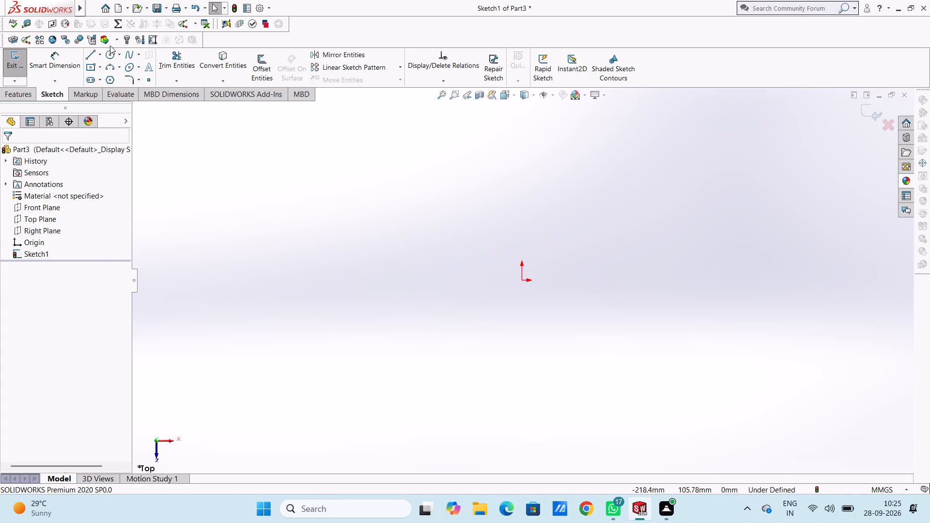
# Sketch two concentric circles with radii of 5 mm and 10 mm above and to the left of the origin.
pyautogui.click(110, 51)
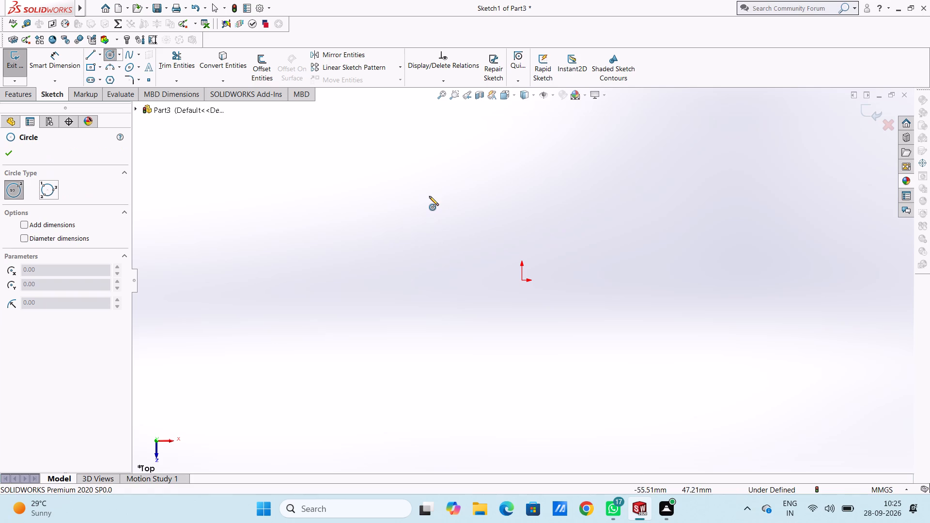
pyautogui.click(434, 194)
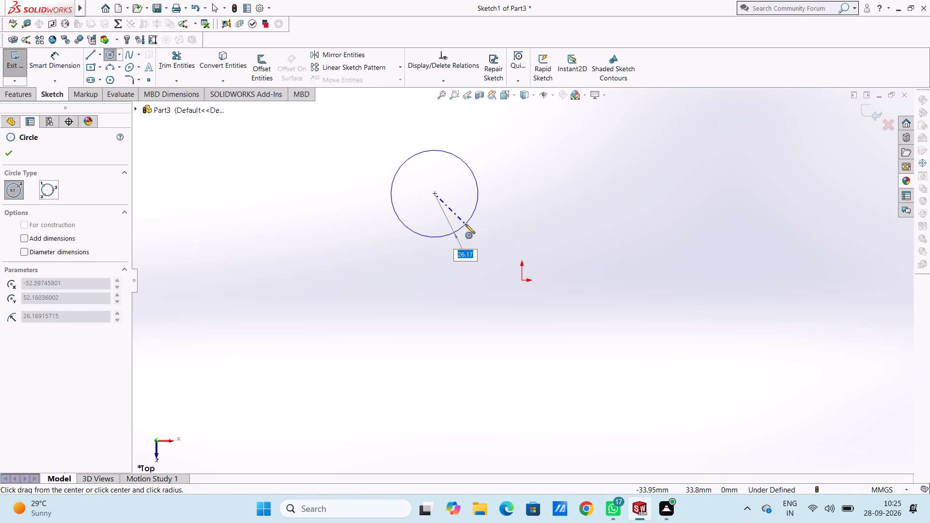
pyautogui.press('5')
pyautogui.press('Return')
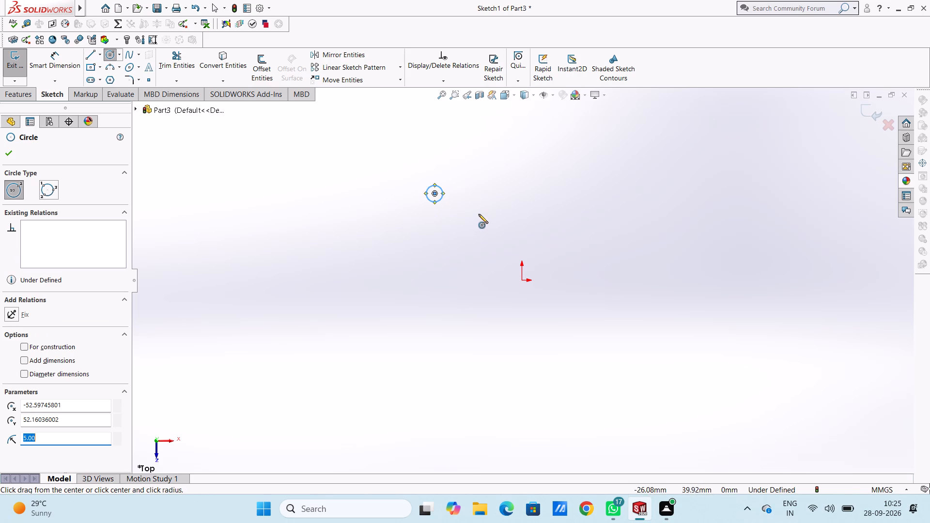
pyautogui.click(434, 193)
pyautogui.write('10')
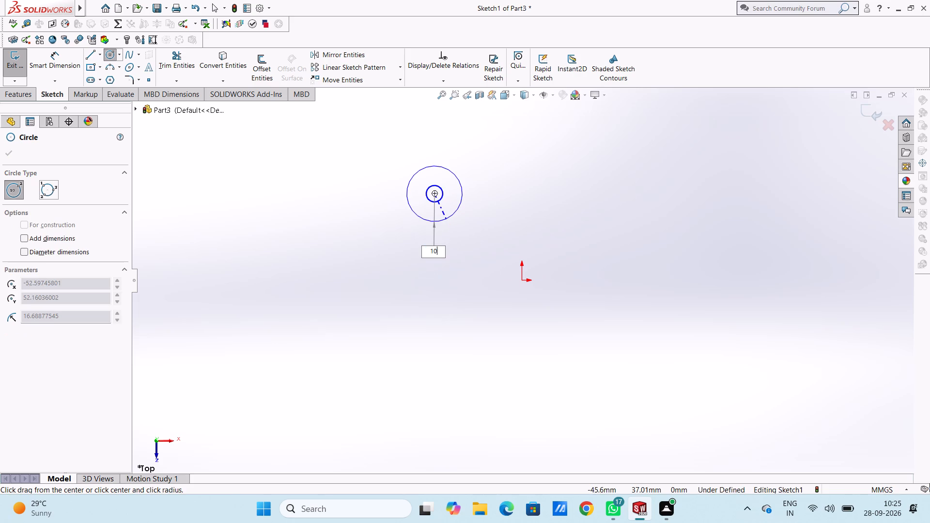
pyautogui.press('Return')
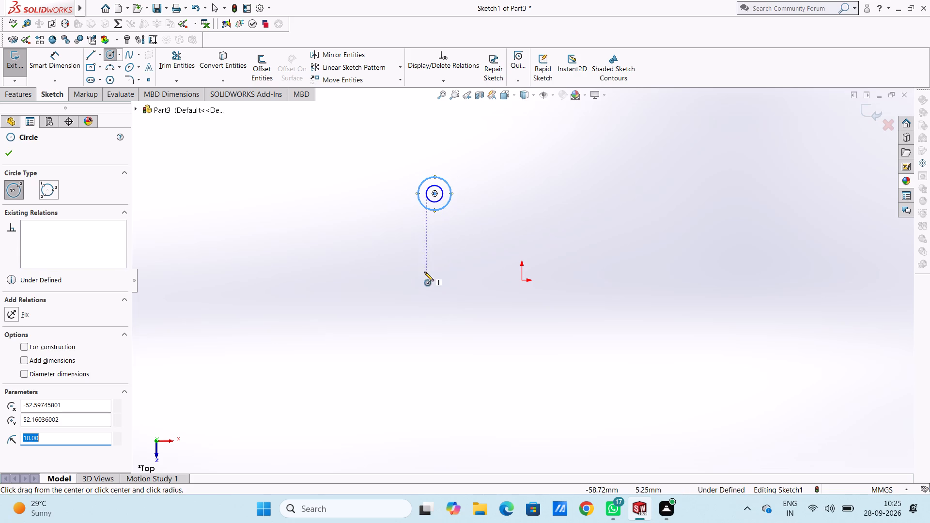
# Sketch two concentric circles, radii about 5.5 mm and 17 mm, vertically below the first pair and lower than the origin.
pyautogui.click(433, 308)
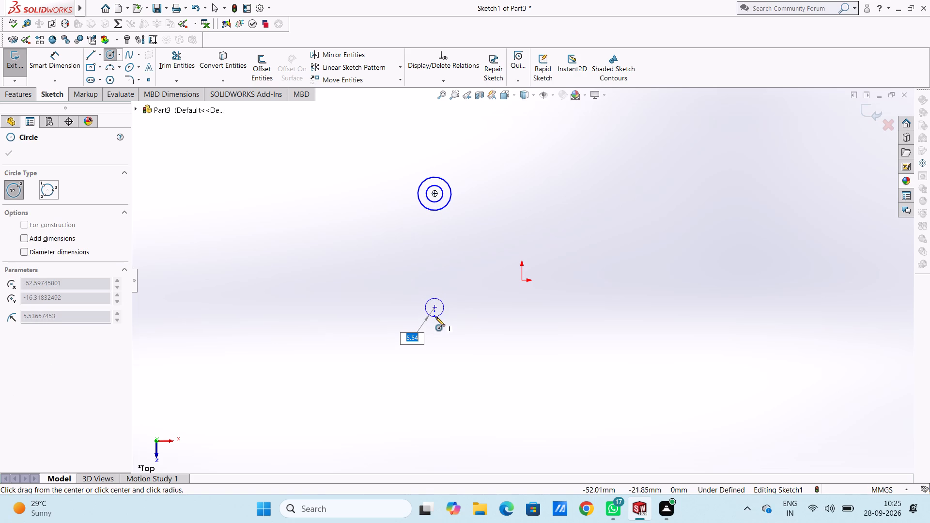
pyautogui.click(435, 317)
pyautogui.click(435, 308)
pyautogui.click(437, 336)
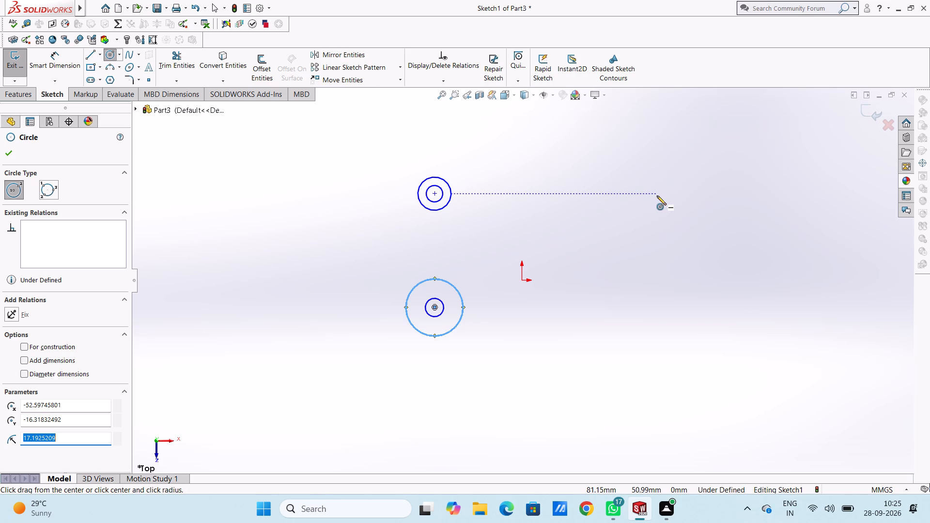
# Sketch two concentric circles, radii about 6.8 mm and 17 mm, level with the upper-left pair and right of the origin.
pyautogui.click(602, 194)
pyautogui.click(605, 204)
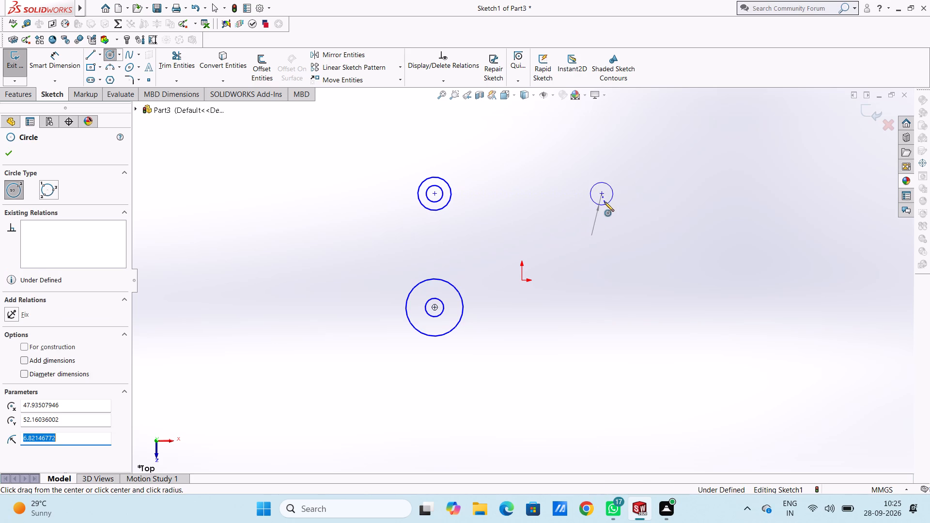
pyautogui.click(602, 192)
pyautogui.click(616, 218)
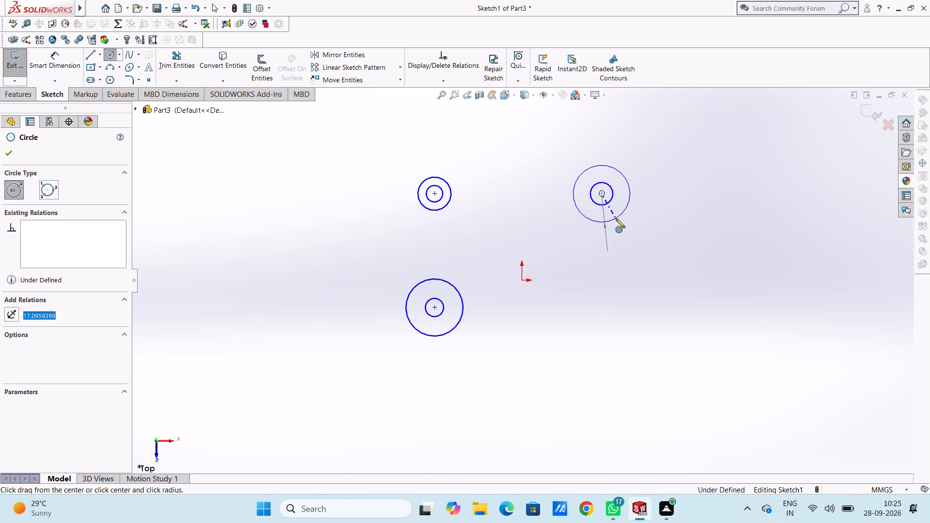
# Sketch two concentric circles, radii about 7 mm and 19 mm, aligned below the upper-right pair and level with the lower-left pair.
pyautogui.click(600, 305)
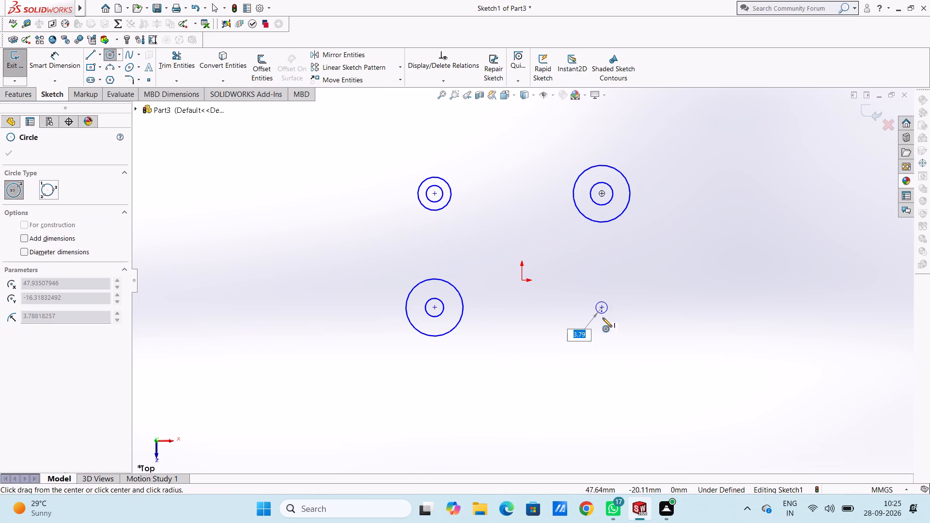
pyautogui.click(604, 319)
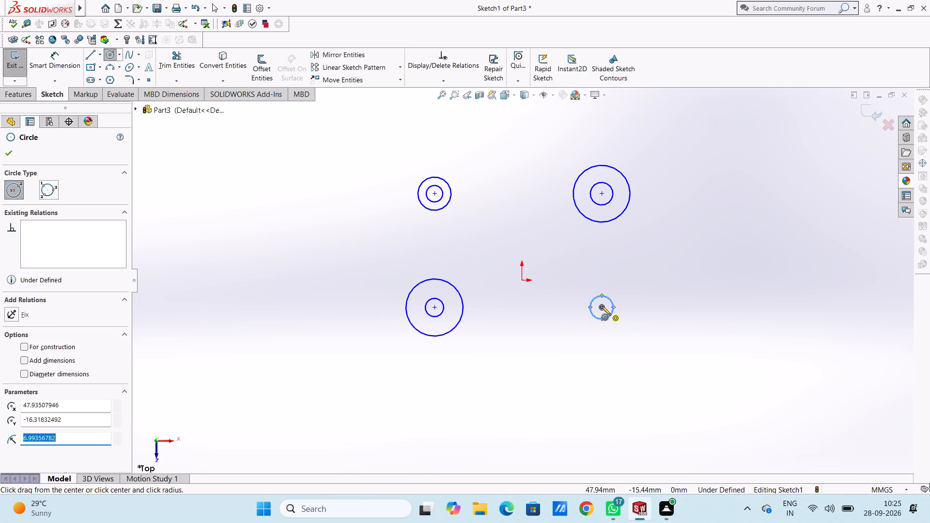
pyautogui.click(602, 306)
pyautogui.click(614, 337)
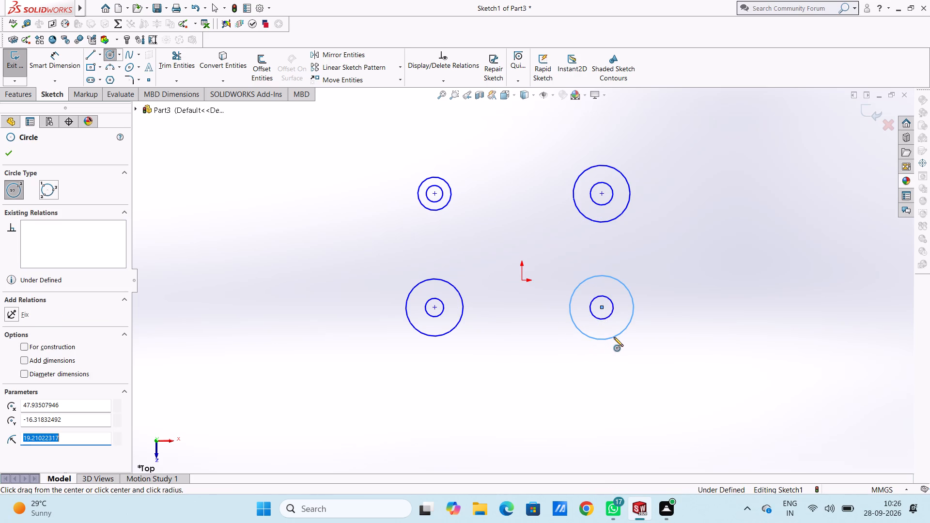
pyautogui.press('Escape')
pyautogui.press('Escape')
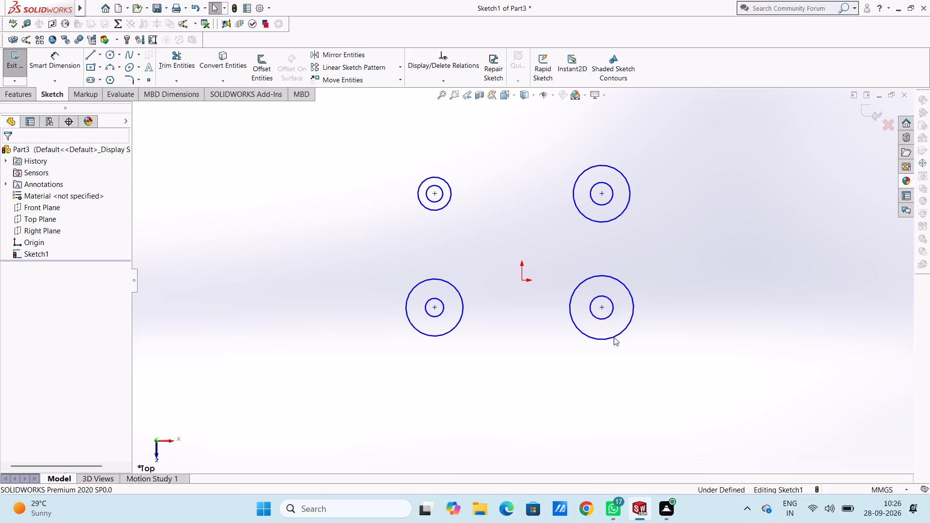
# Add diameter dimensions to the outer and inner circles of the upper-left pair, keeping the drawn sizes.
pyautogui.click(65, 65)
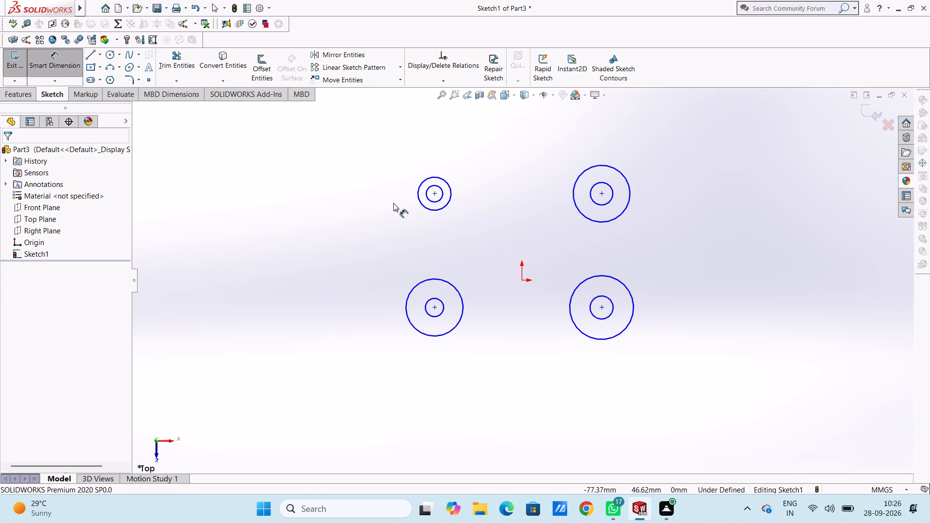
pyautogui.click(422, 204)
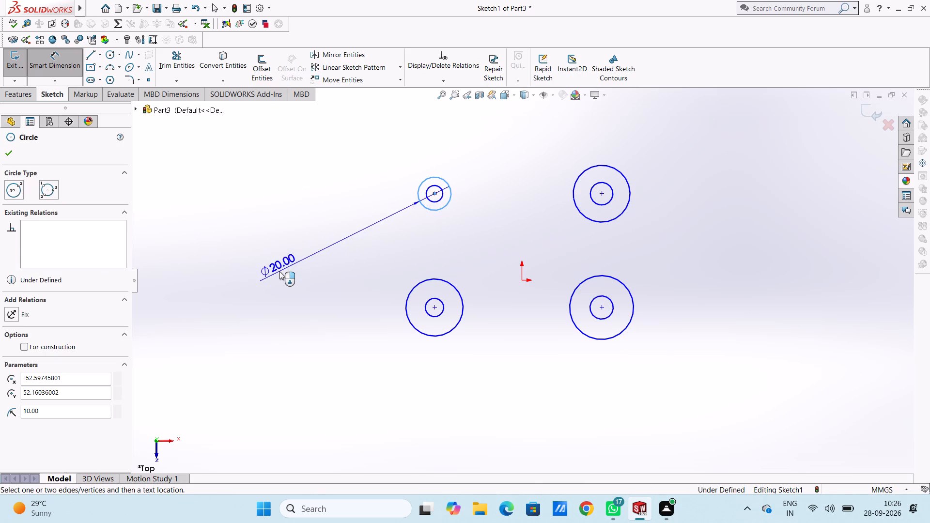
pyautogui.click(279, 271)
pyautogui.click(237, 261)
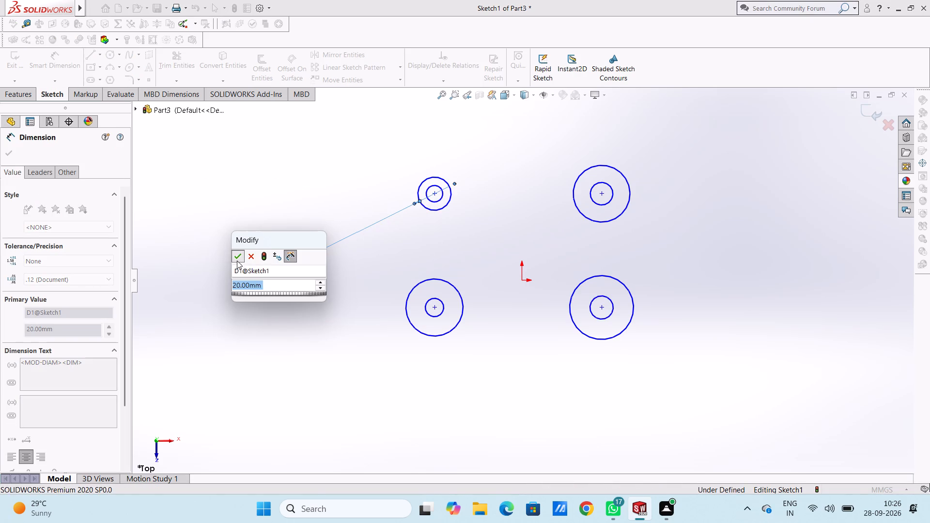
pyautogui.click(243, 208)
pyautogui.click(425, 192)
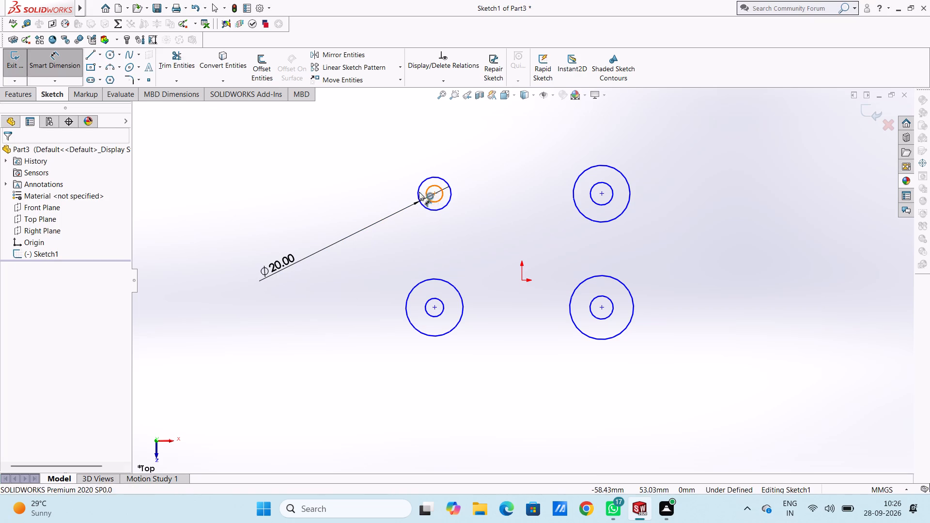
pyautogui.click(247, 238)
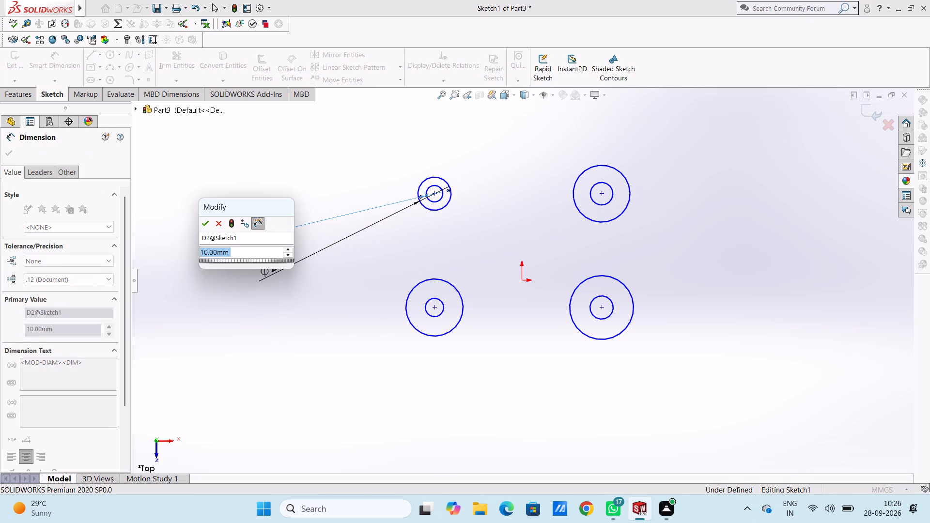
pyautogui.click(199, 224)
pyautogui.click(207, 223)
pyautogui.click(215, 187)
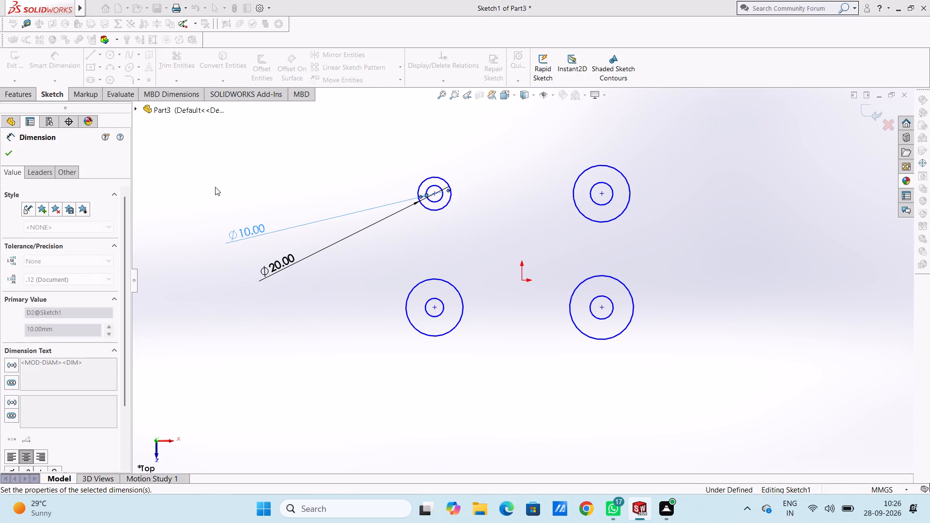
# Dimension the upper-right circle pair with an outer diameter of 20 mm and an inner diameter of 10 mm.
pyautogui.click(628, 206)
pyautogui.click(783, 279)
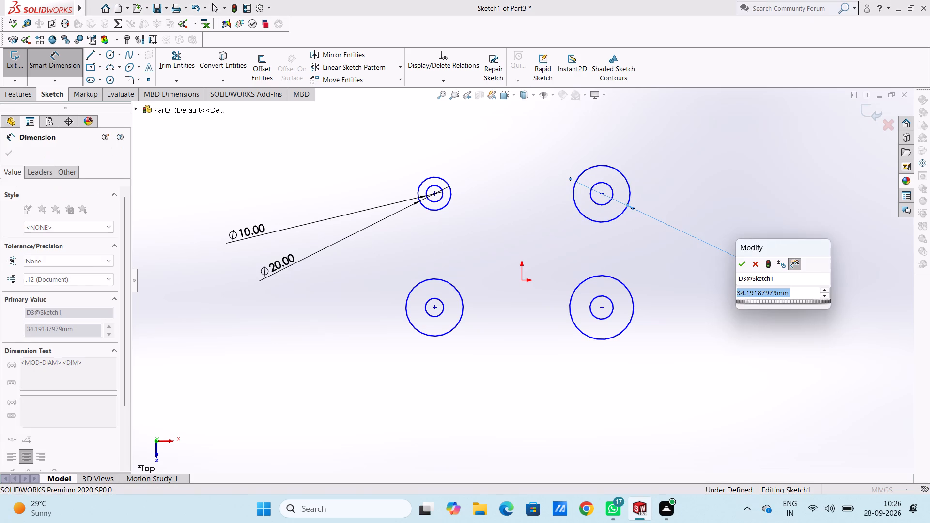
pyautogui.write('20')
pyautogui.press('Return')
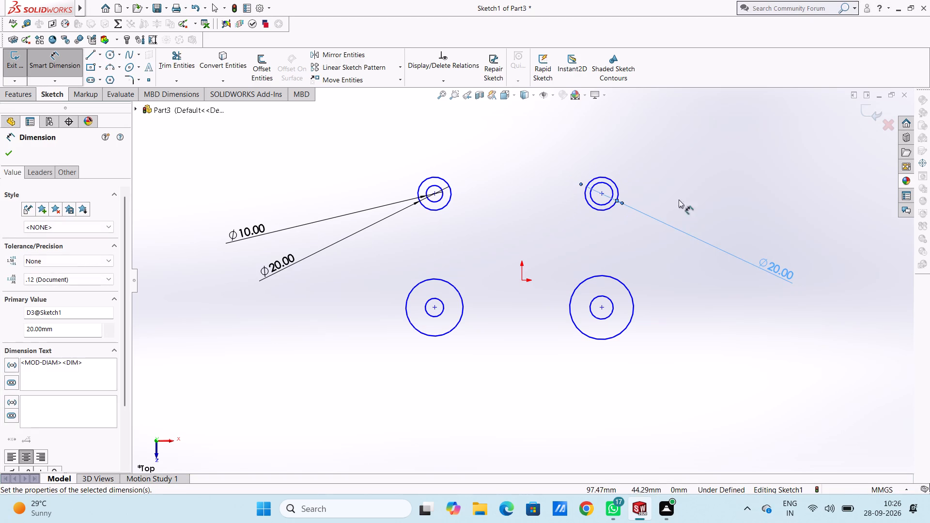
pyautogui.click(667, 178)
pyautogui.click(614, 191)
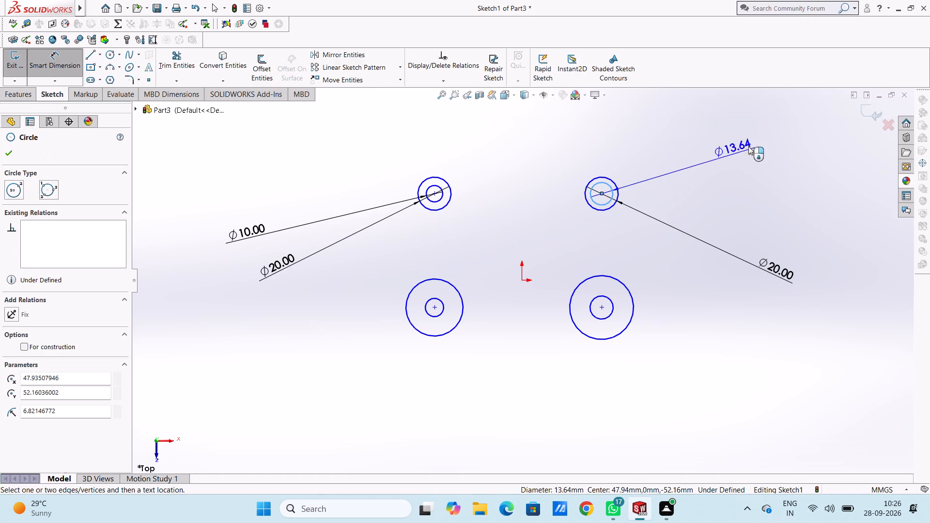
pyautogui.click(767, 137)
pyautogui.write('10')
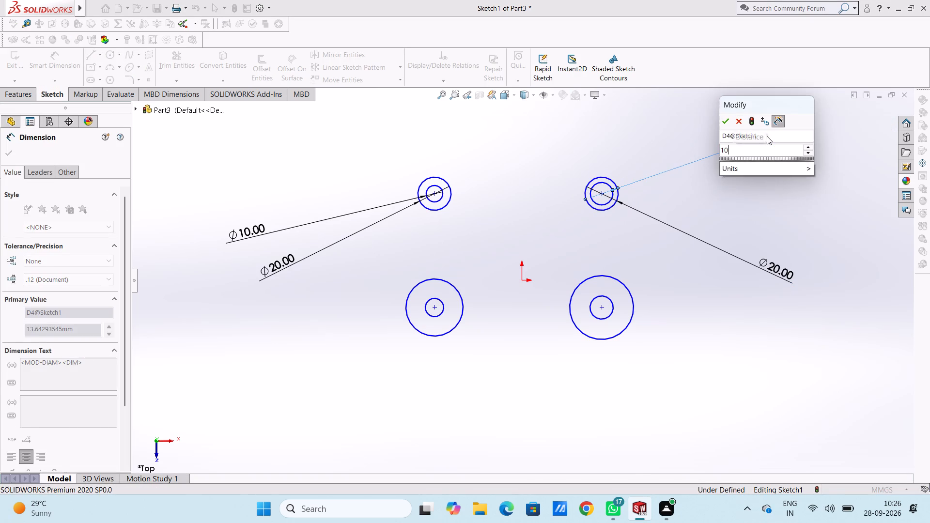
pyautogui.press('Return')
pyautogui.click(644, 121)
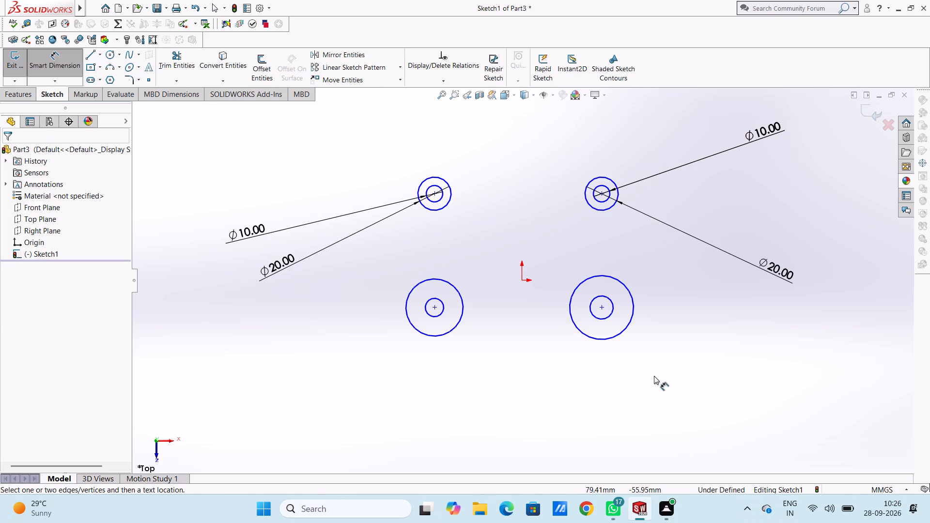
# Dimension the lower-right circle pair with an outer diameter of 20 mm and an inner diameter of 10 mm.
pyautogui.click(627, 330)
pyautogui.click(776, 405)
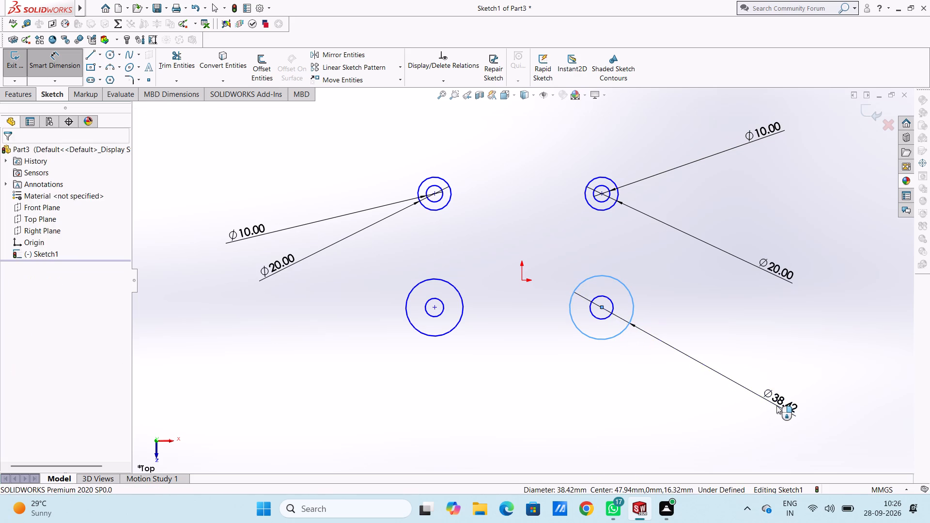
pyautogui.write('20')
pyautogui.press('Return')
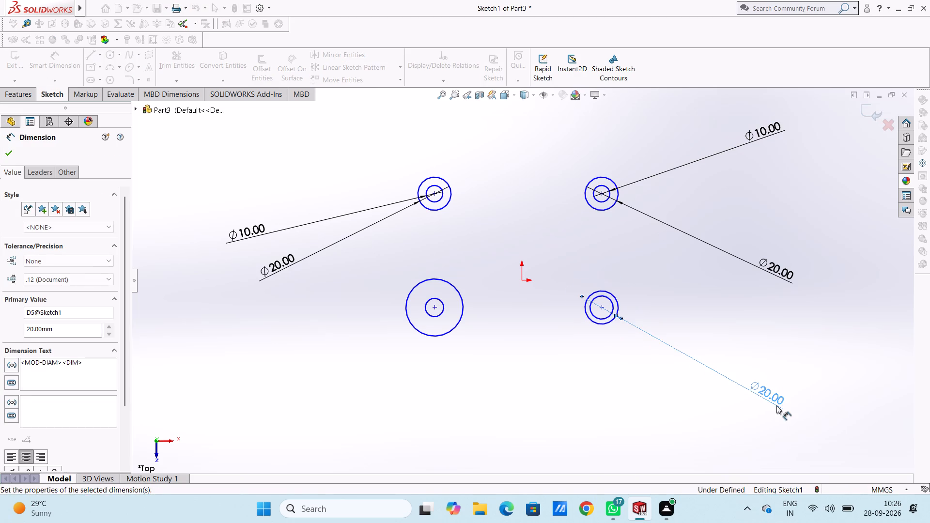
pyautogui.click(699, 292)
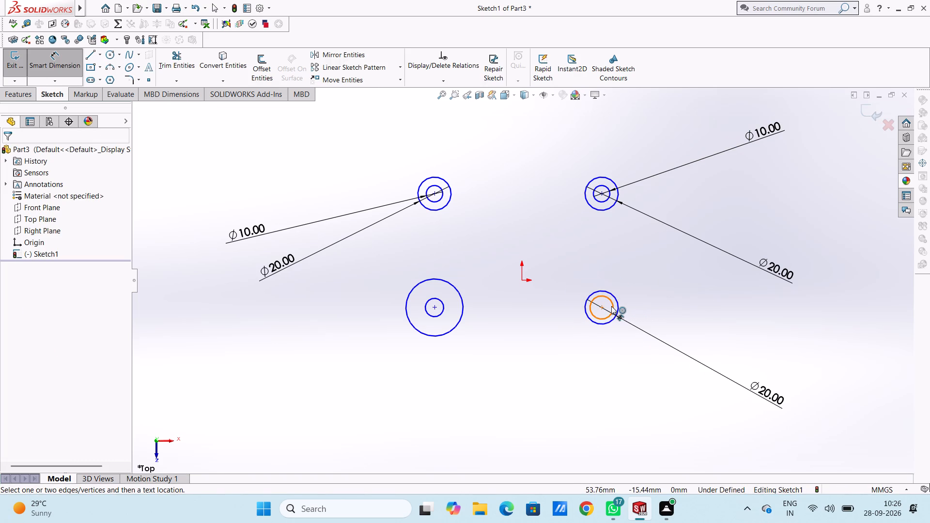
pyautogui.click(611, 306)
pyautogui.click(809, 362)
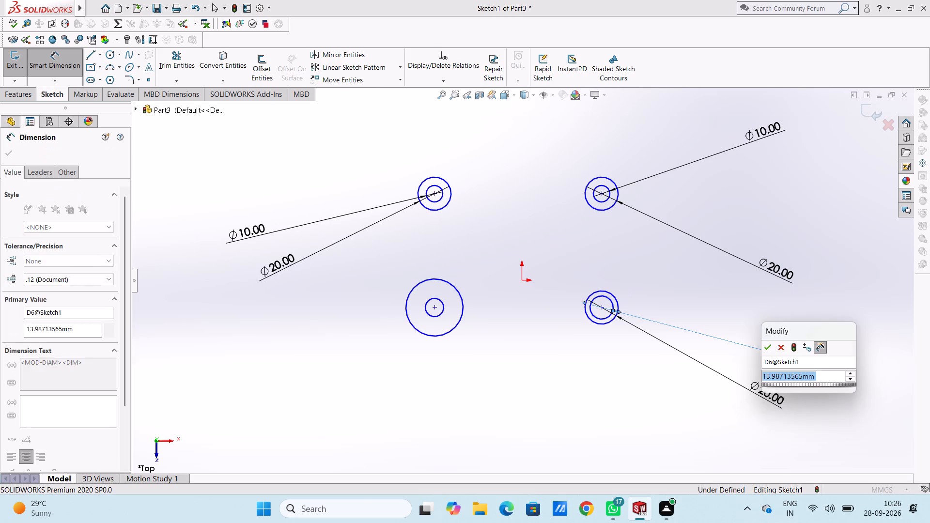
pyautogui.write('10')
pyautogui.press('Return')
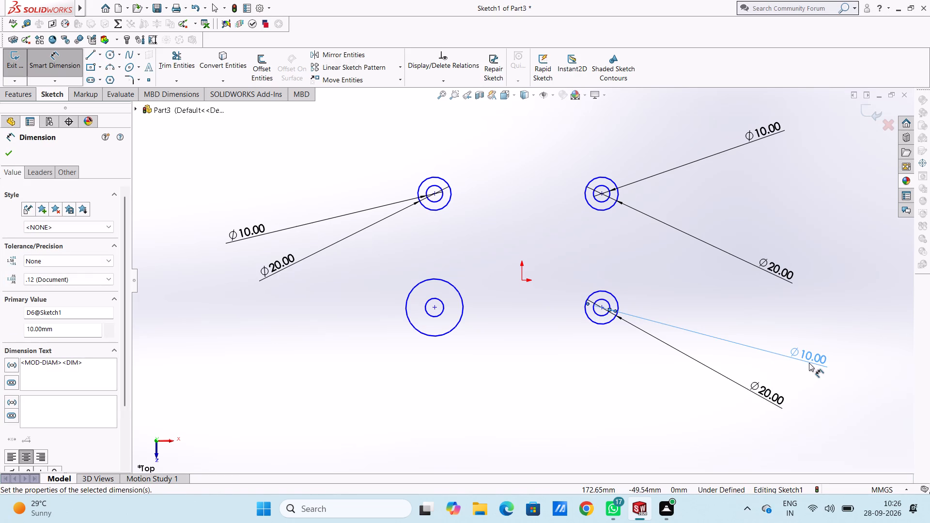
pyautogui.click(602, 418)
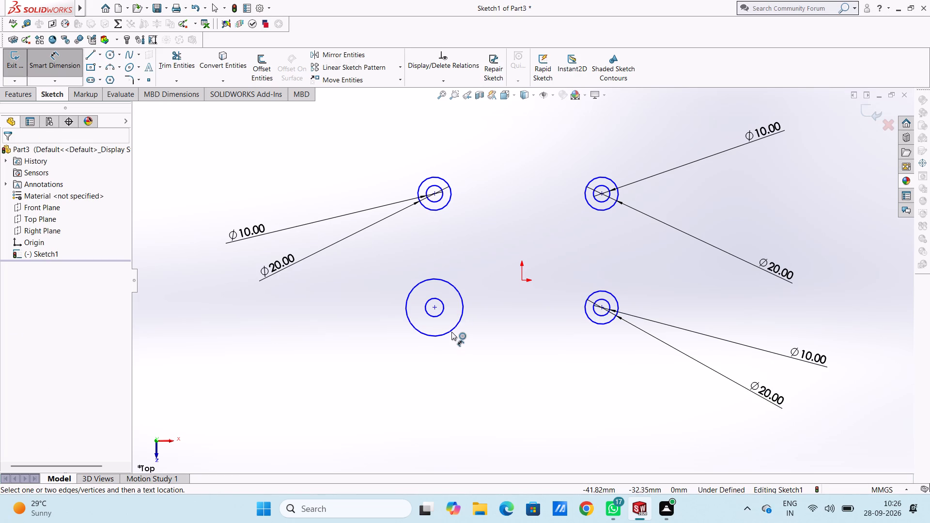
# Dimension the lower-left circle pair with an outer diameter of 20 mm and an inner diameter of 10 mm.
pyautogui.click(451, 332)
pyautogui.click(279, 400)
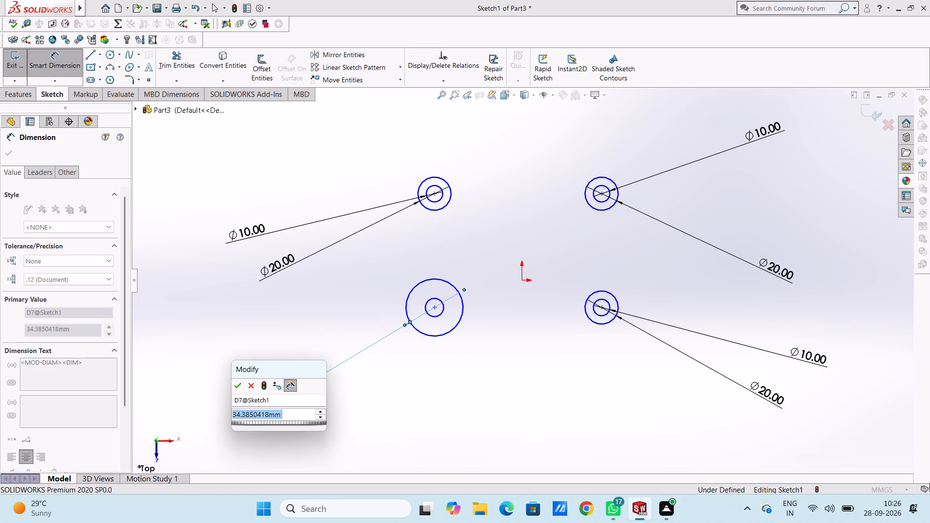
pyautogui.write('20')
pyautogui.press('Return')
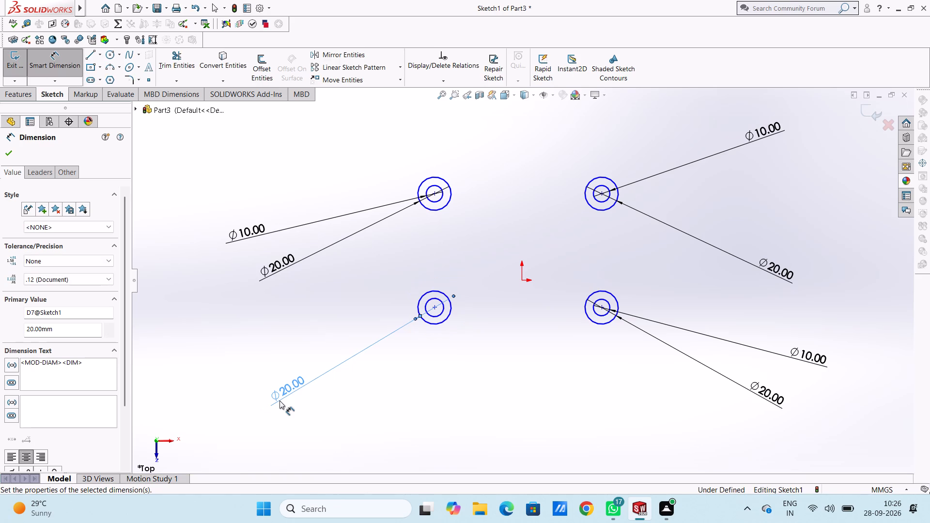
pyautogui.click(328, 307)
pyautogui.click(427, 308)
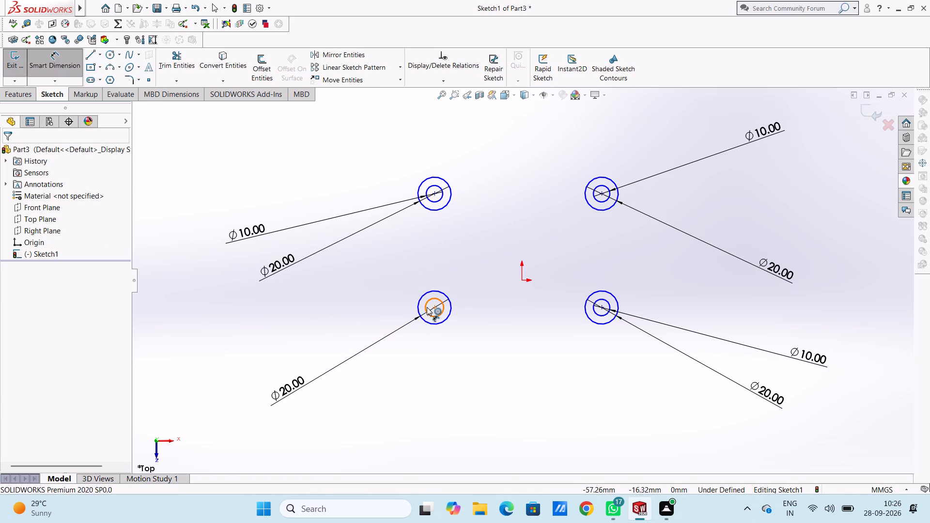
pyautogui.click(307, 420)
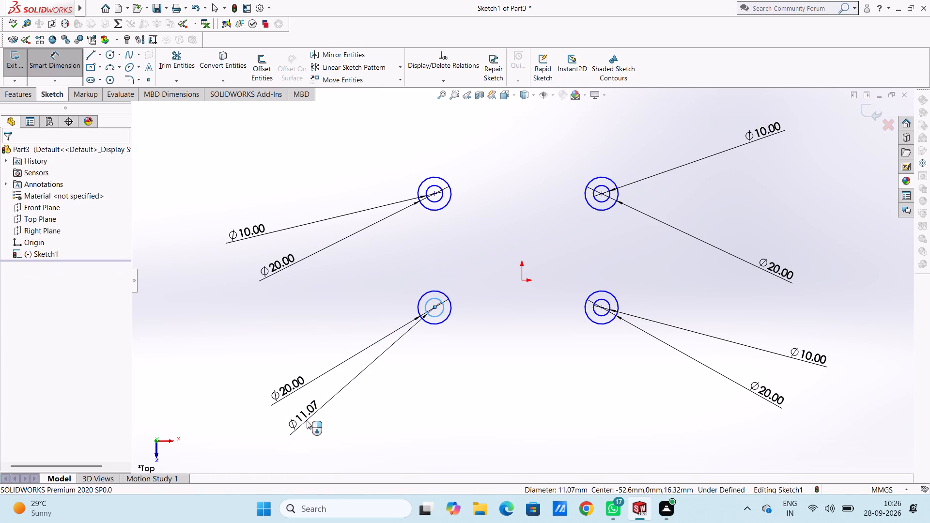
pyautogui.write('10')
pyautogui.press('Return')
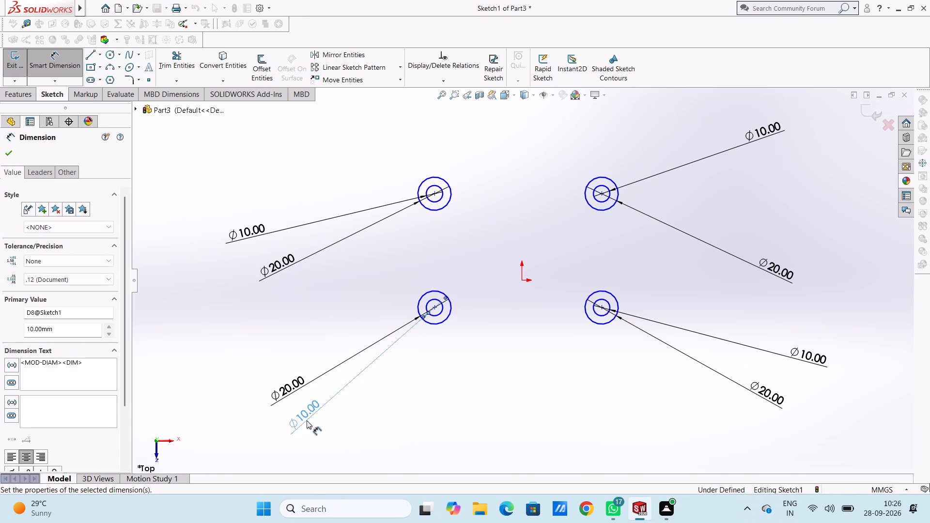
pyautogui.click(415, 269)
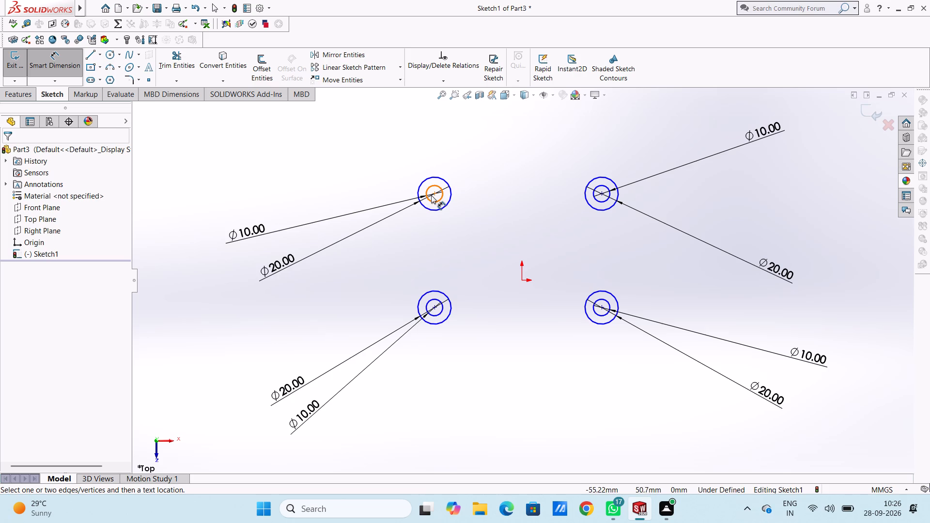
# Dimension the vertical distance from the origin to the upper-left circle pair's centre as 50 mm.
pyautogui.click(434, 191)
pyautogui.moveTo(520, 281); pyautogui.dragTo(506, 281)
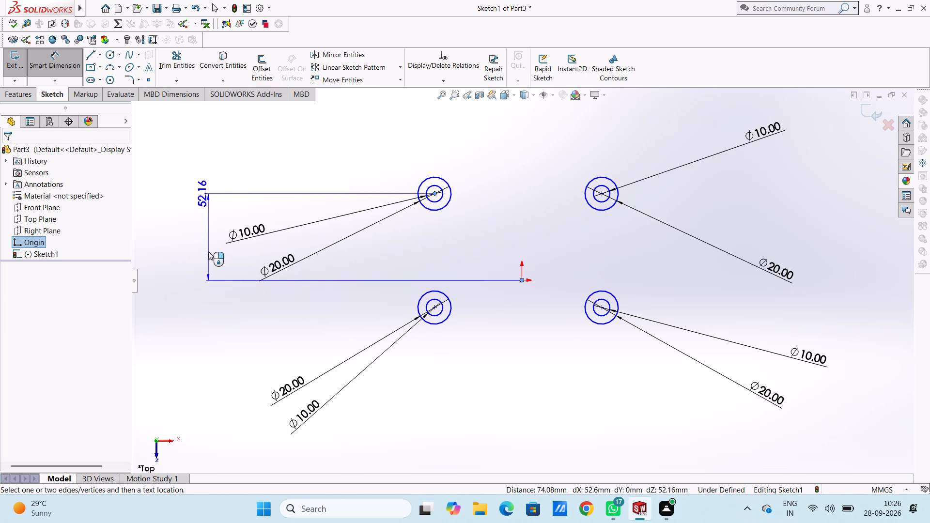
pyautogui.click(208, 251)
pyautogui.write('50')
pyautogui.press('Return')
pyautogui.click(332, 132)
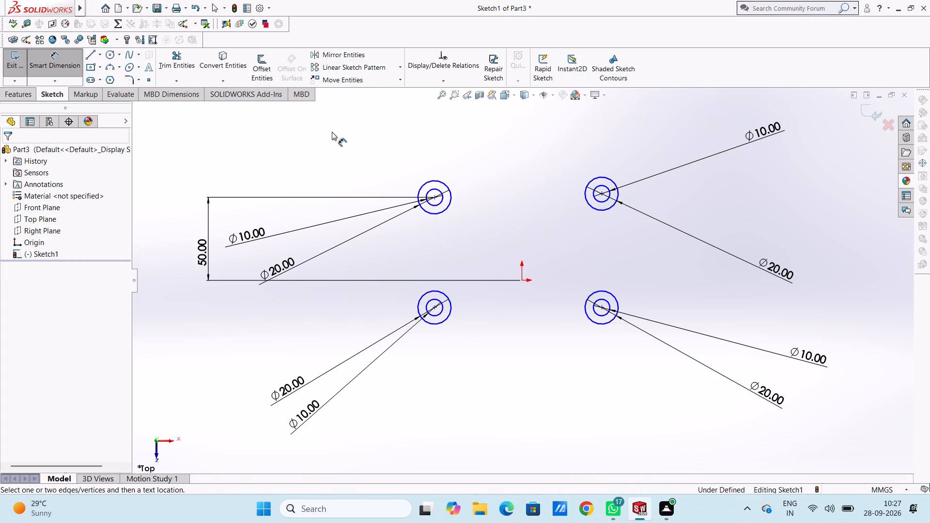
# Dimension the vertical distance from the origin to the lower-left circle pair's centre as 50 mm.
pyautogui.click(436, 307)
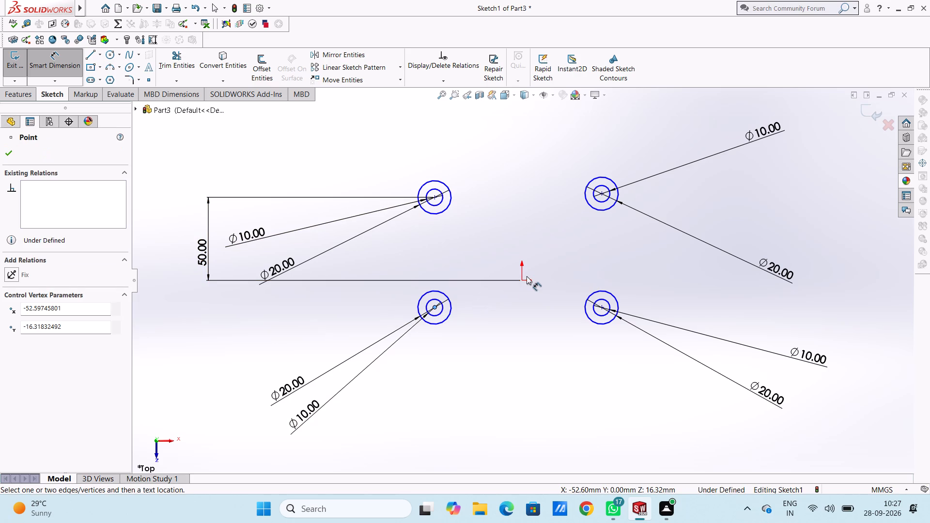
pyautogui.click(519, 280)
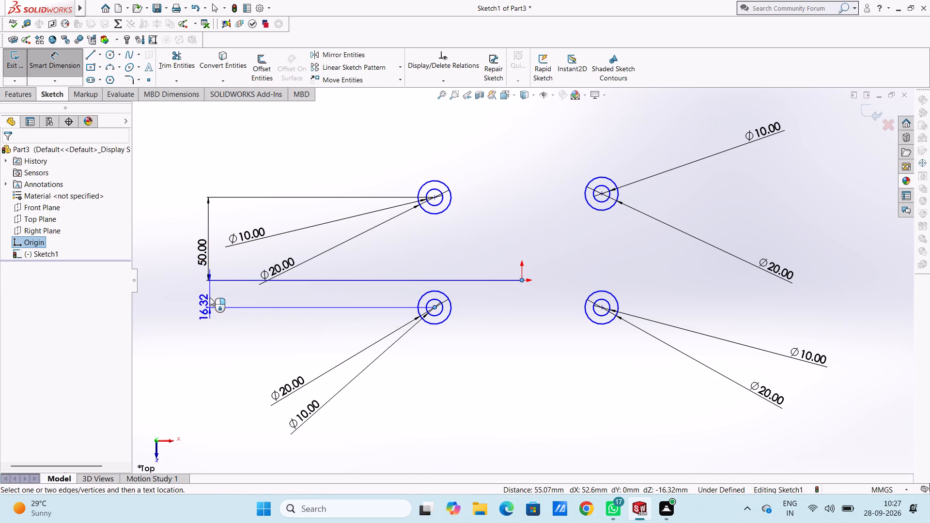
pyautogui.click(209, 296)
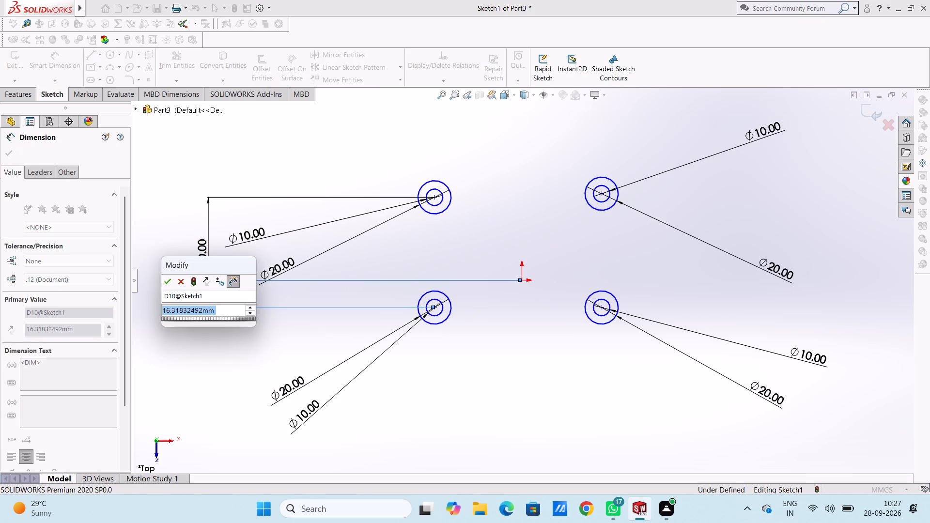
pyautogui.write('50')
pyautogui.press('Return')
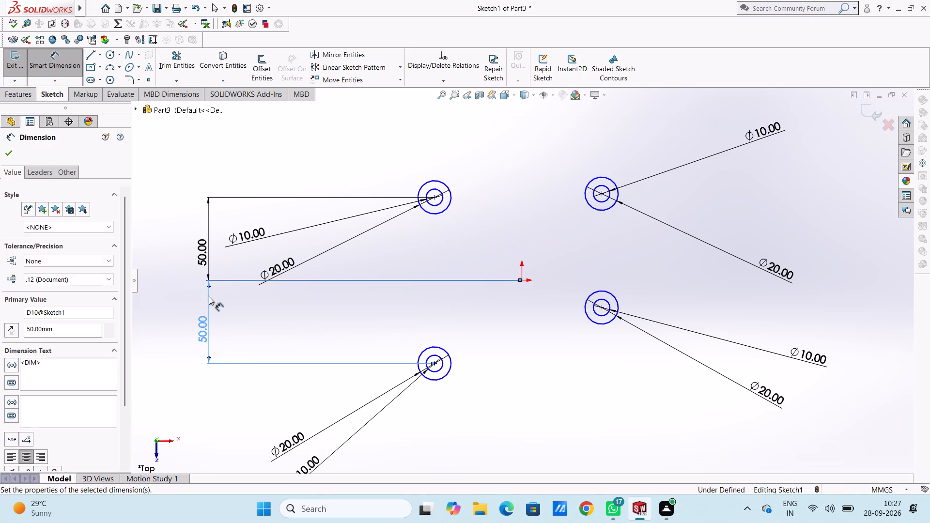
pyautogui.click(282, 171)
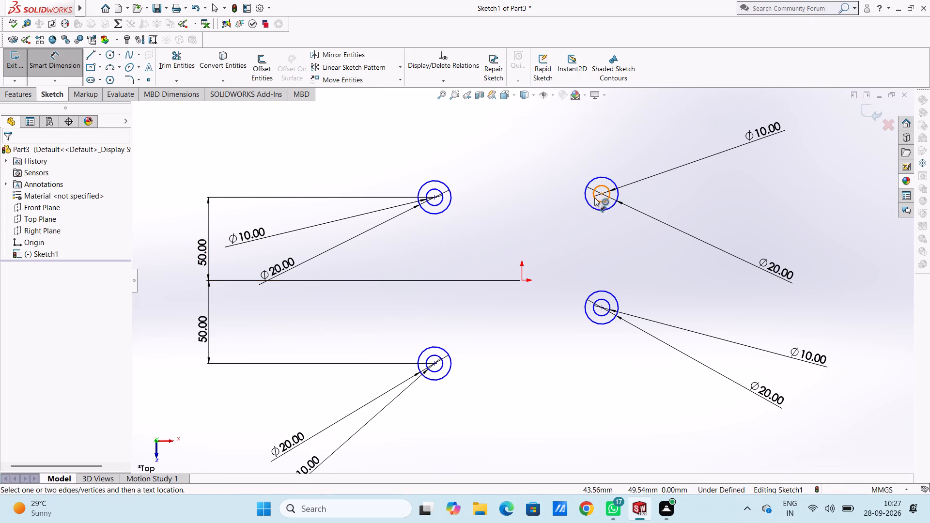
# Dimension the vertical distance from the origin to the upper-right circle pair's centre as 50 mm.
pyautogui.click(602, 194)
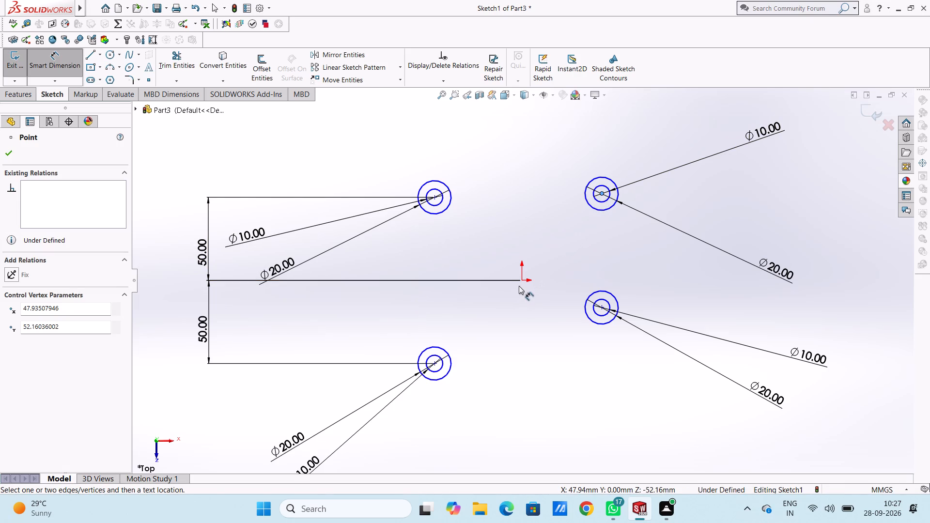
pyautogui.click(521, 282)
pyautogui.click(805, 277)
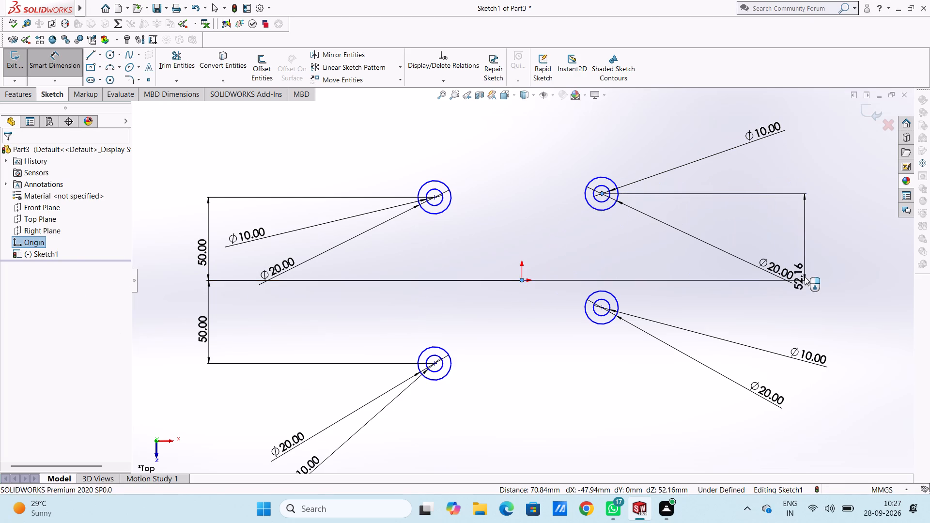
pyautogui.write('50')
pyautogui.press('Return')
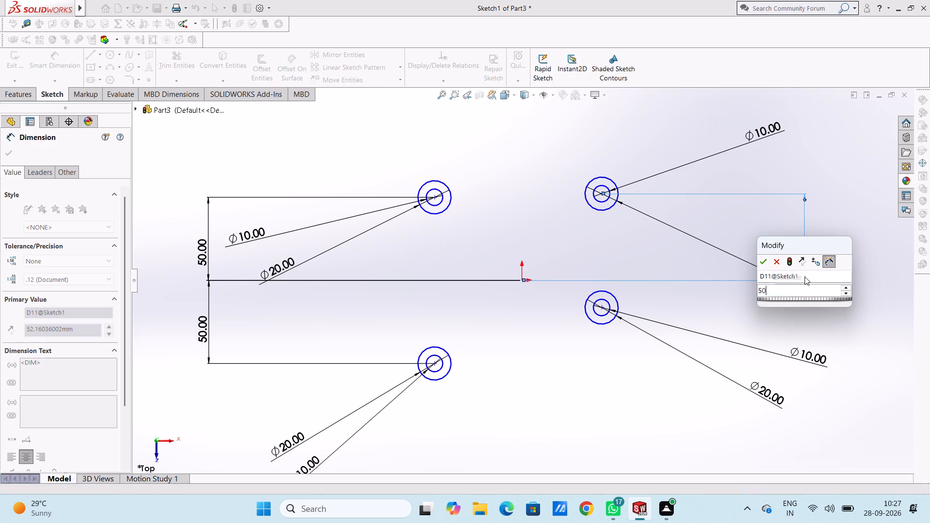
pyautogui.click(574, 235)
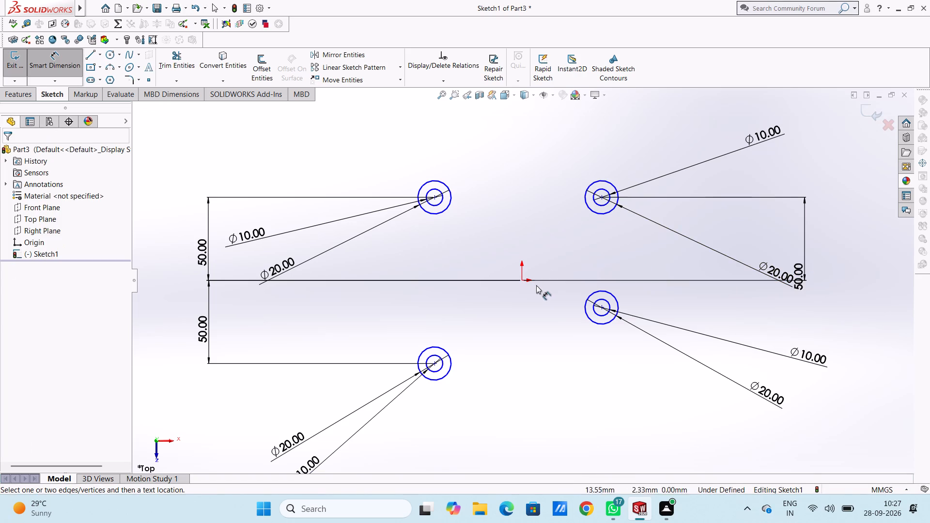
# Dimension the vertical distance from the origin to the lower-right circle pair's centre as 50 mm.
pyautogui.click(521, 280)
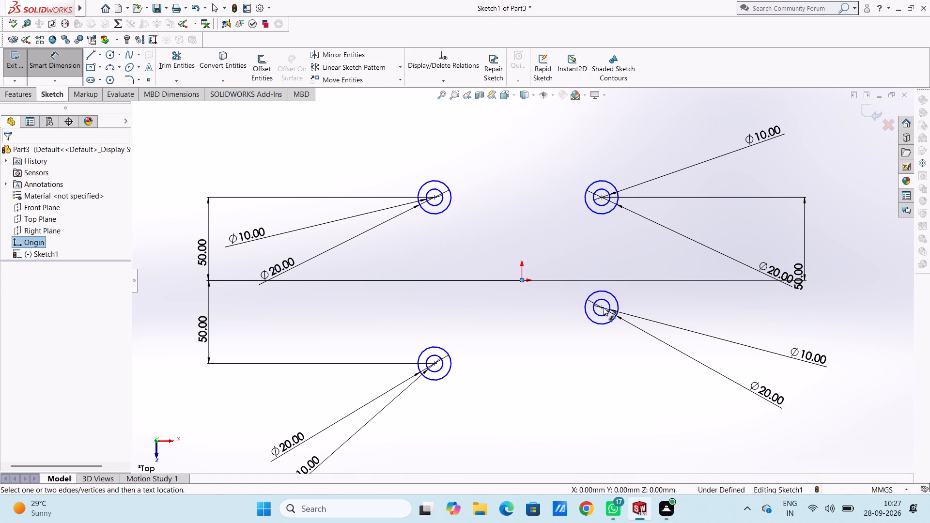
pyautogui.click(603, 307)
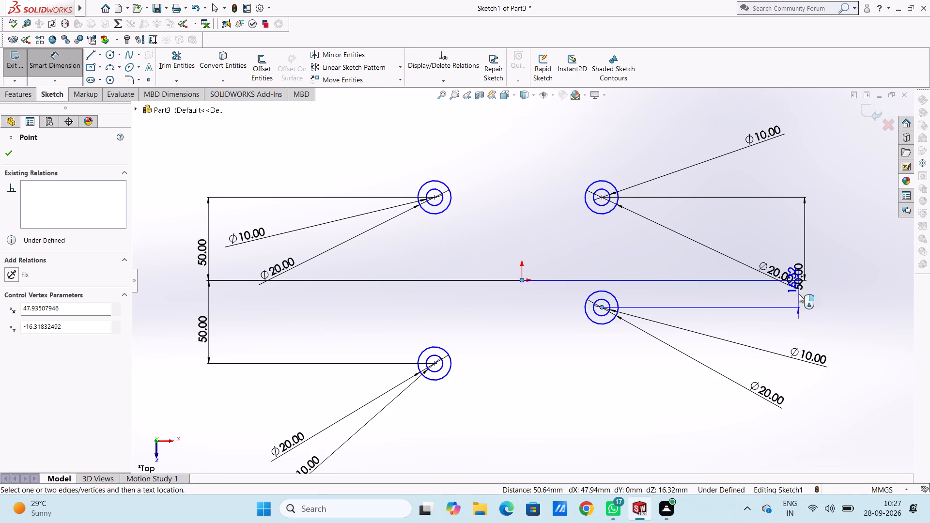
pyautogui.click(805, 293)
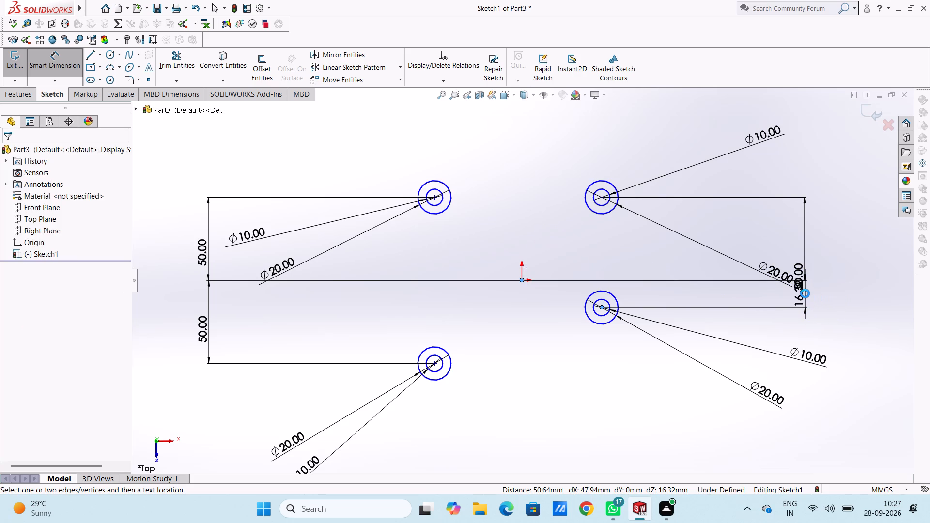
pyautogui.write('50')
pyautogui.press('Return')
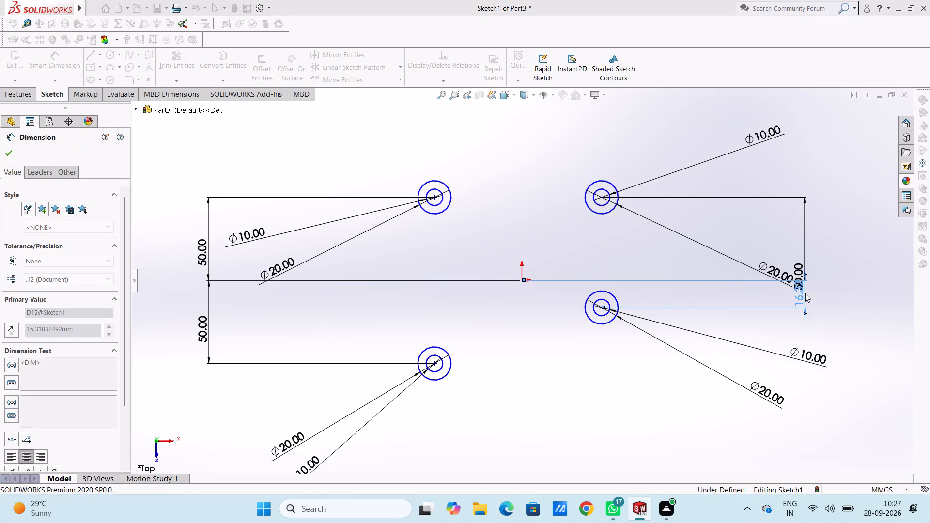
pyautogui.click(547, 249)
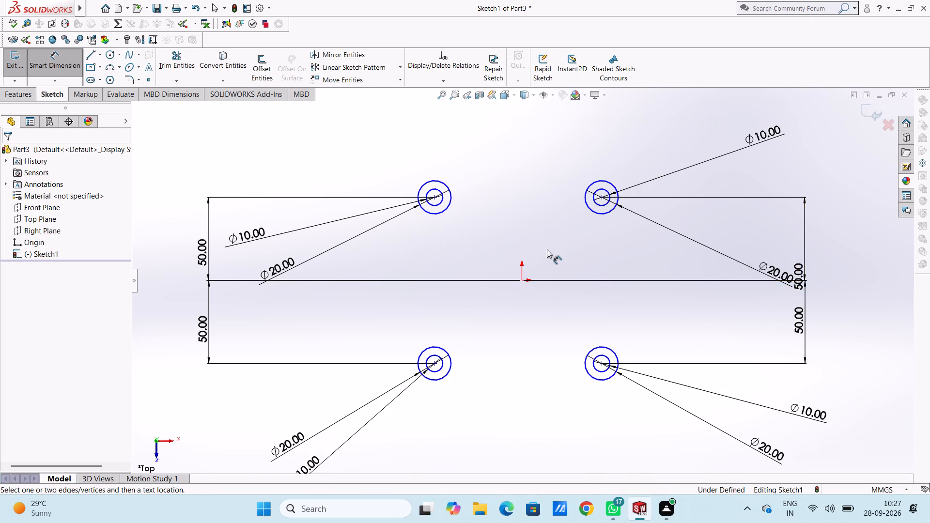
# Set the horizontal distance between the centres of the two lower circle pairs to 120 mm with a dimension.
pyautogui.scroll(4, 547, 249)
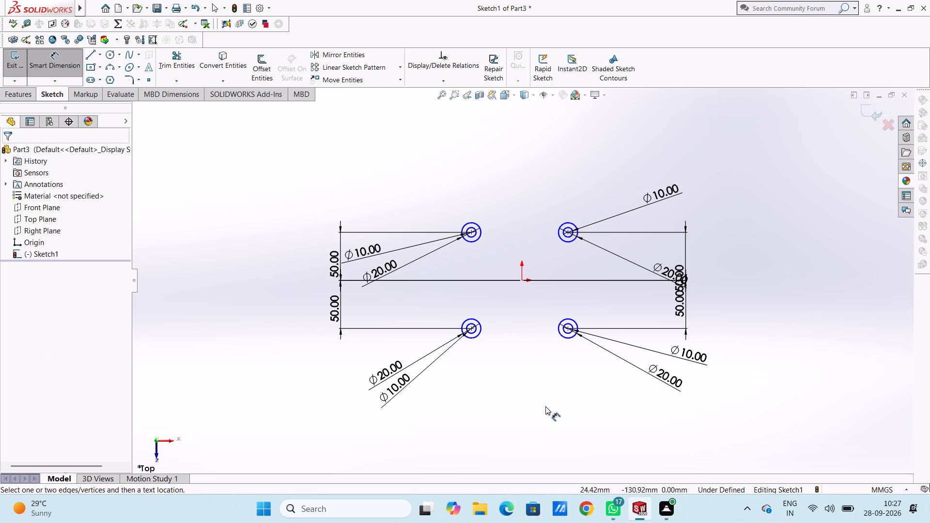
pyautogui.click(472, 329)
pyautogui.click(567, 331)
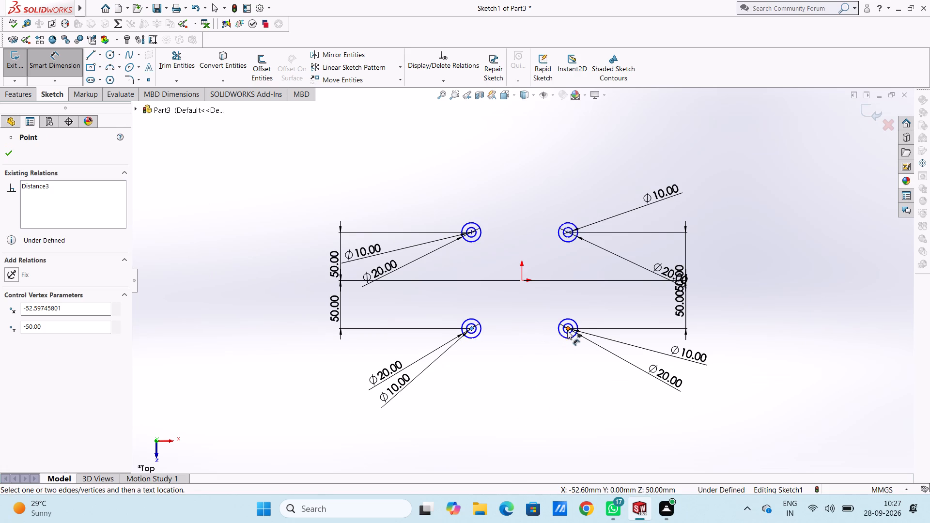
pyautogui.click(528, 440)
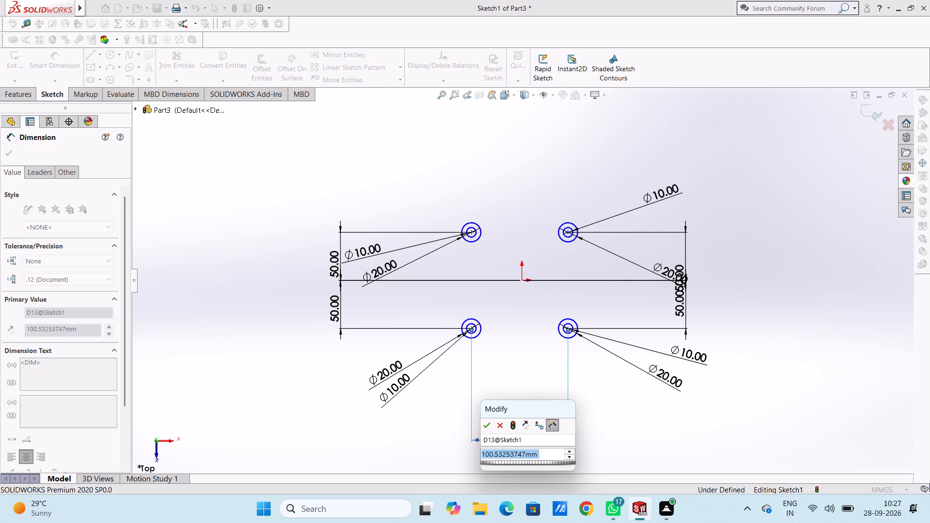
pyautogui.write('120')
pyautogui.press('Return')
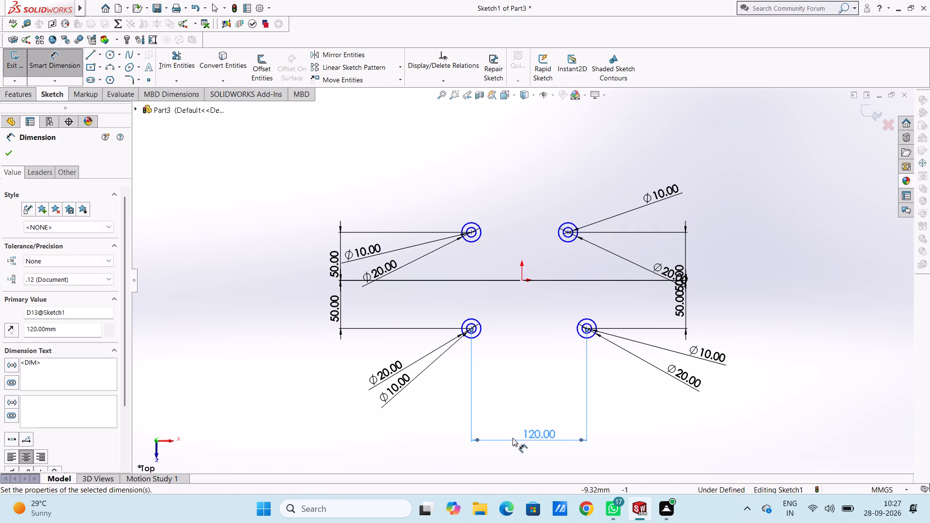
pyautogui.click(523, 379)
# Dimension the horizontal distance from the lower-left circle pair's centre to the origin as 60 mm.
pyautogui.click(471, 329)
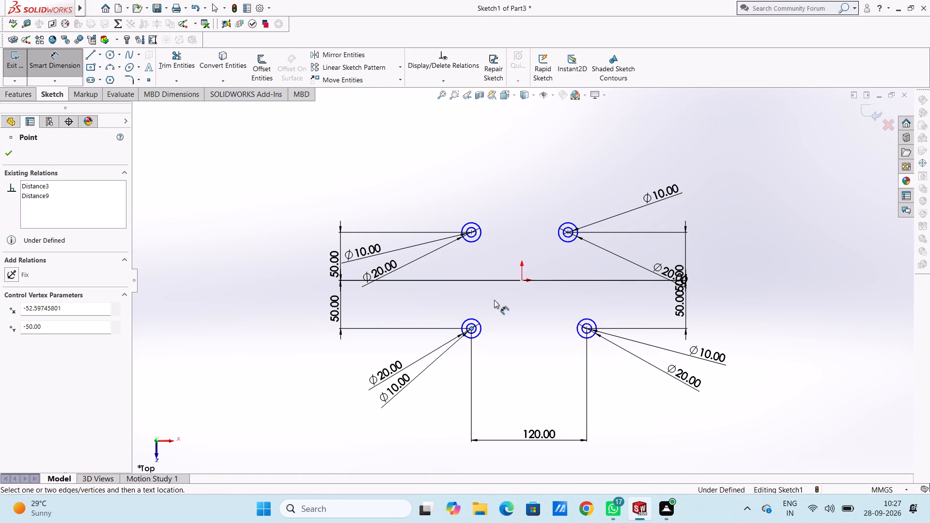
pyautogui.click(522, 280)
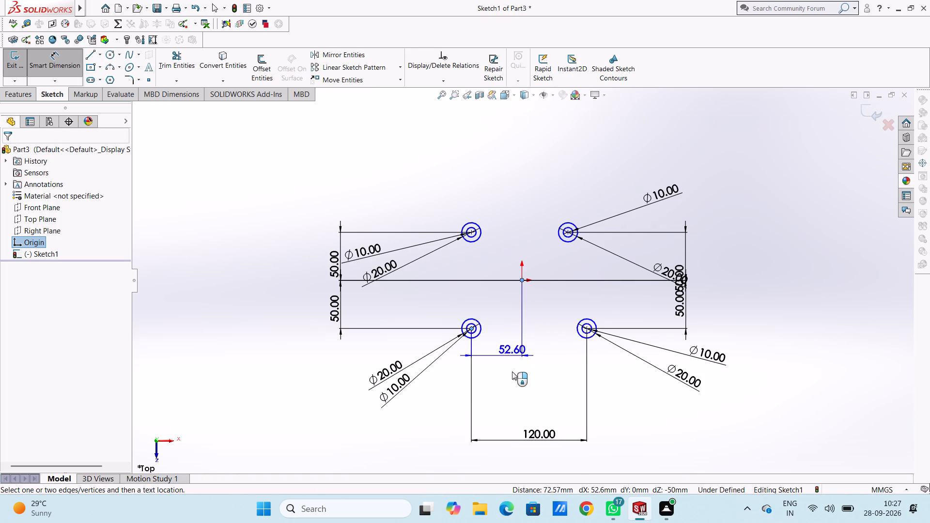
pyautogui.click(505, 406)
pyautogui.write('60')
pyautogui.press('Return')
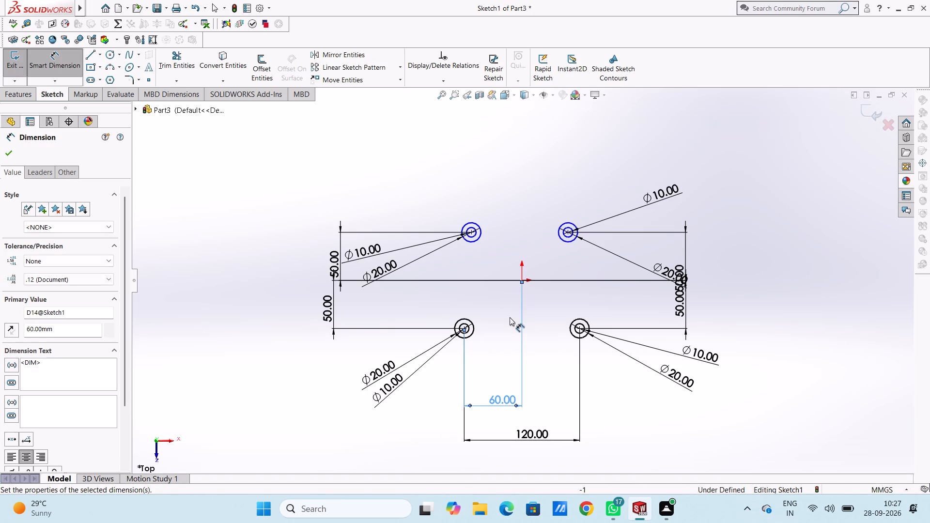
pyautogui.click(510, 317)
# Dimension the horizontal distance from the upper-left circle pair's centre to the origin as 60 mm.
pyautogui.click(473, 235)
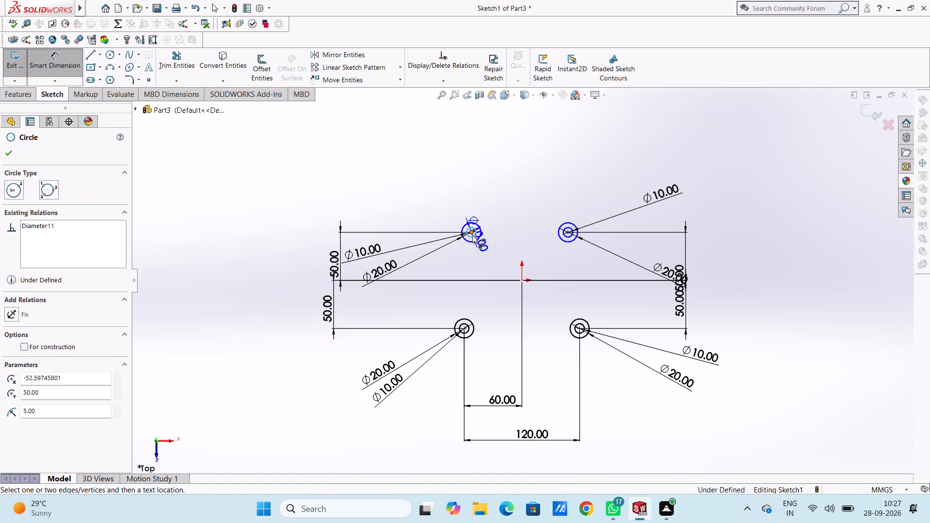
pyautogui.click(520, 279)
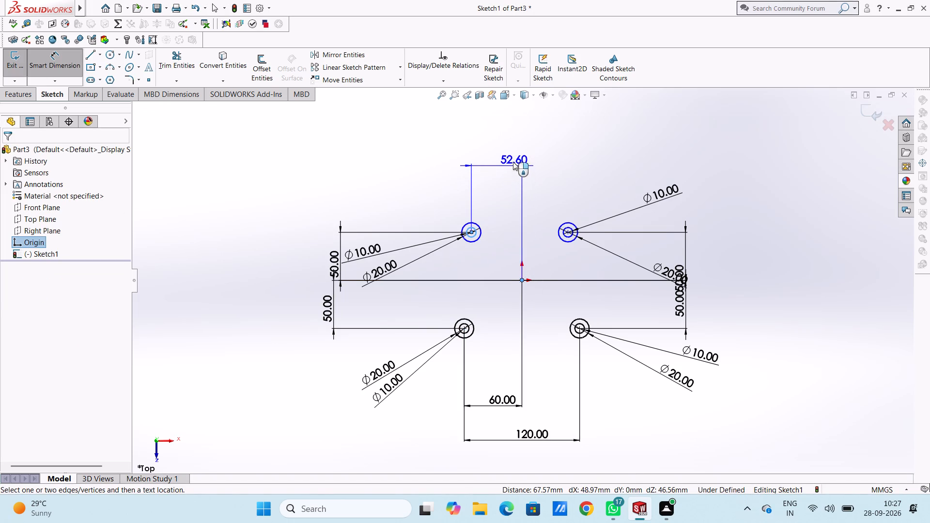
pyautogui.click(510, 154)
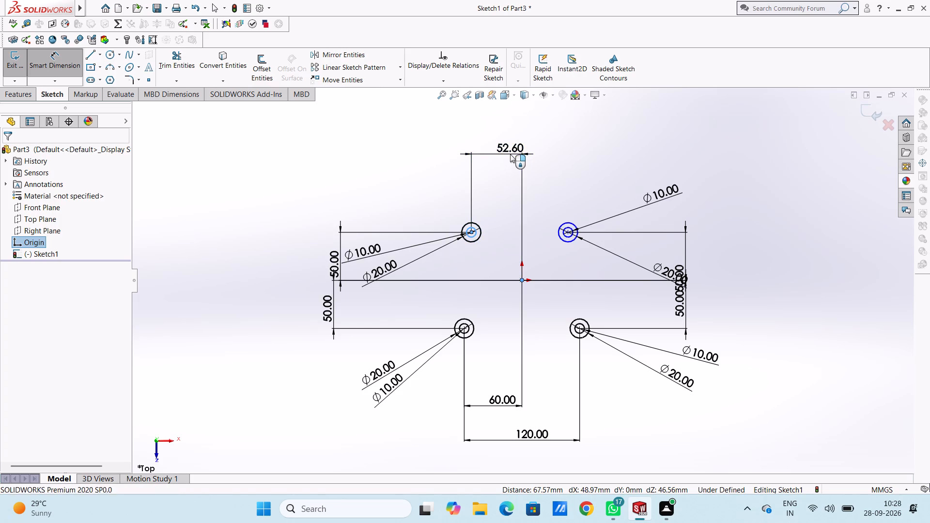
pyautogui.write('60')
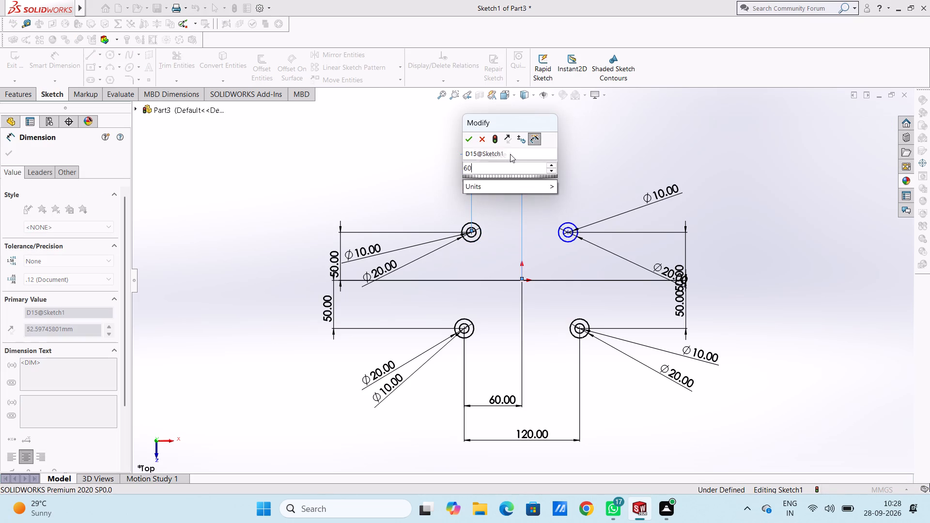
pyautogui.press('Return')
pyautogui.click(448, 170)
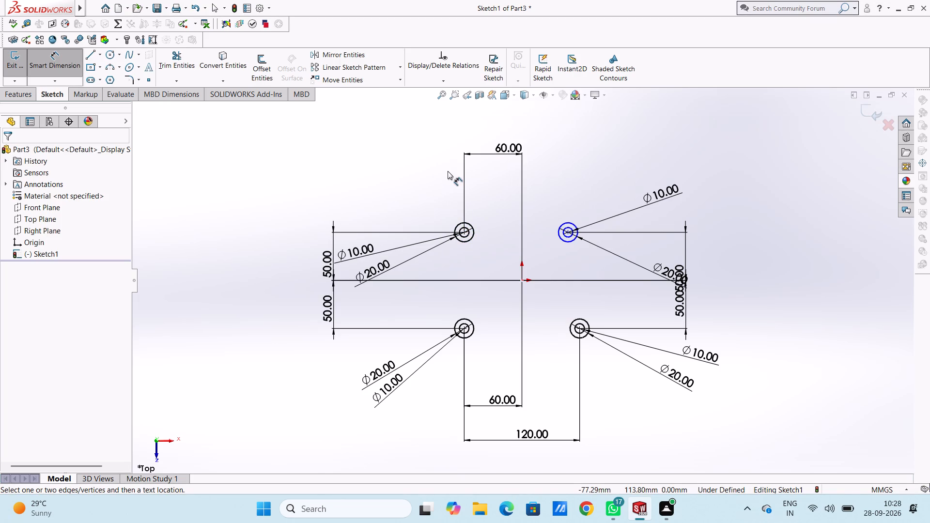
# Set the horizontal distance between the centres of the two upper circle pairs to 120 mm with a dimension.
pyautogui.click(465, 233)
pyautogui.click(569, 232)
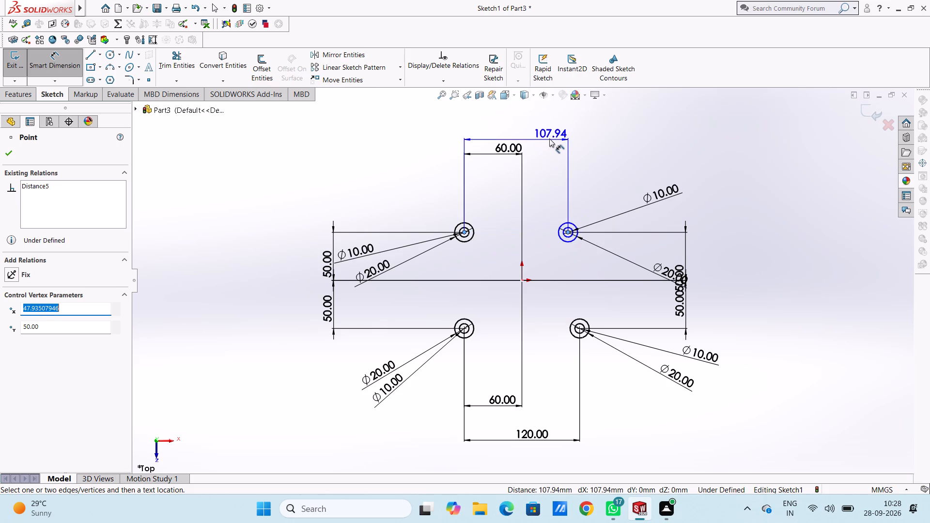
pyautogui.click(547, 136)
pyautogui.write('120')
pyautogui.press('Return')
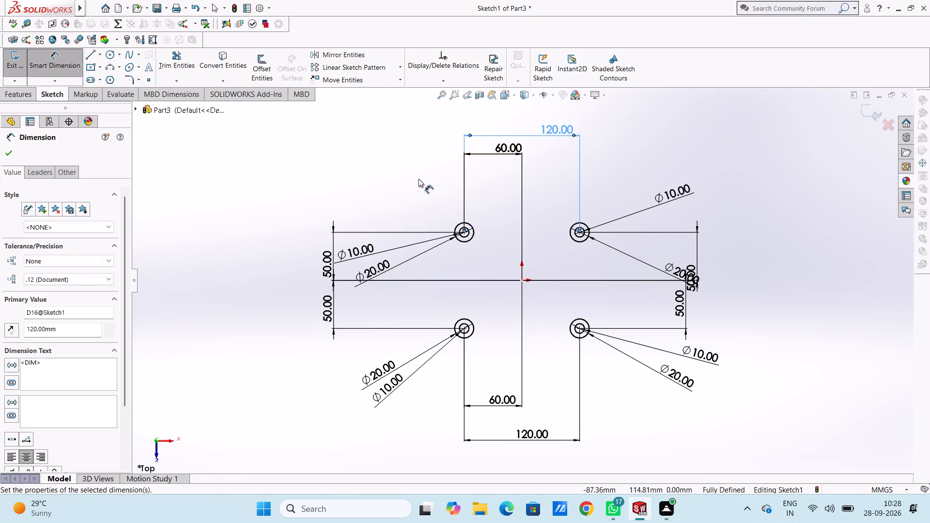
pyautogui.click(414, 181)
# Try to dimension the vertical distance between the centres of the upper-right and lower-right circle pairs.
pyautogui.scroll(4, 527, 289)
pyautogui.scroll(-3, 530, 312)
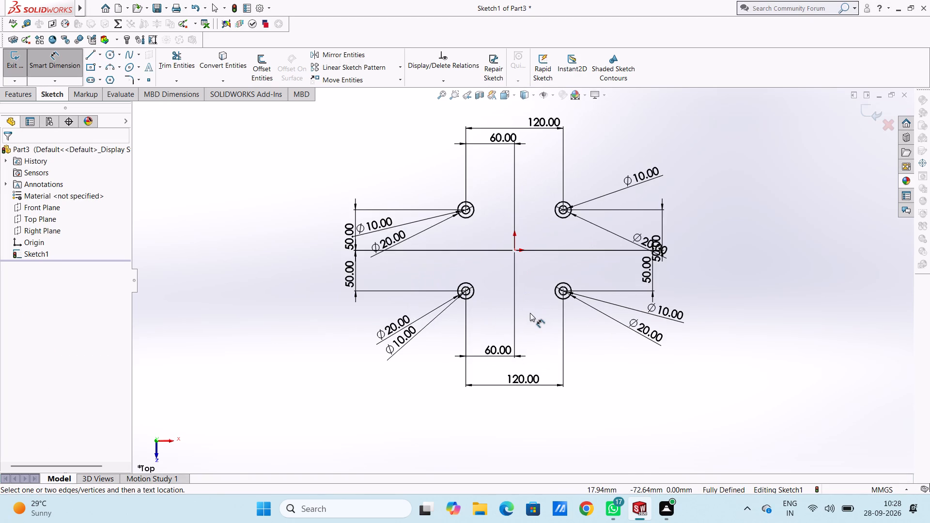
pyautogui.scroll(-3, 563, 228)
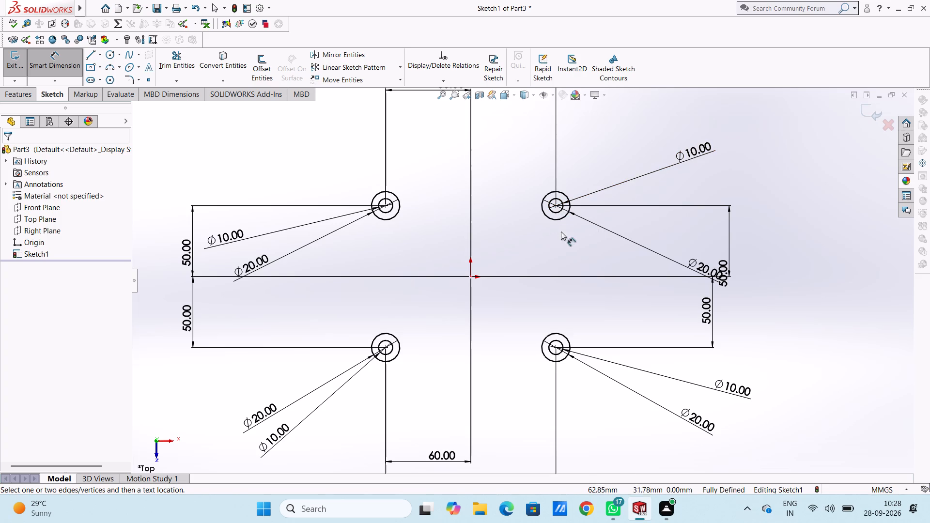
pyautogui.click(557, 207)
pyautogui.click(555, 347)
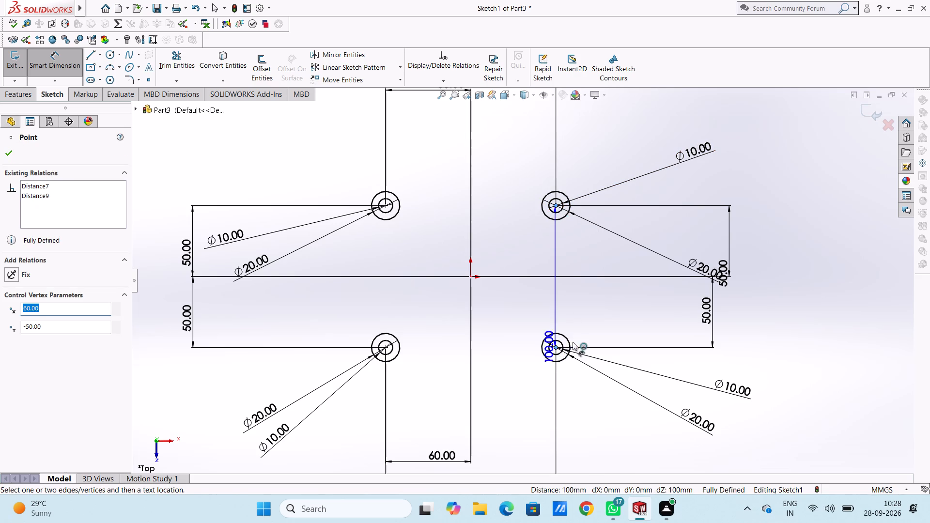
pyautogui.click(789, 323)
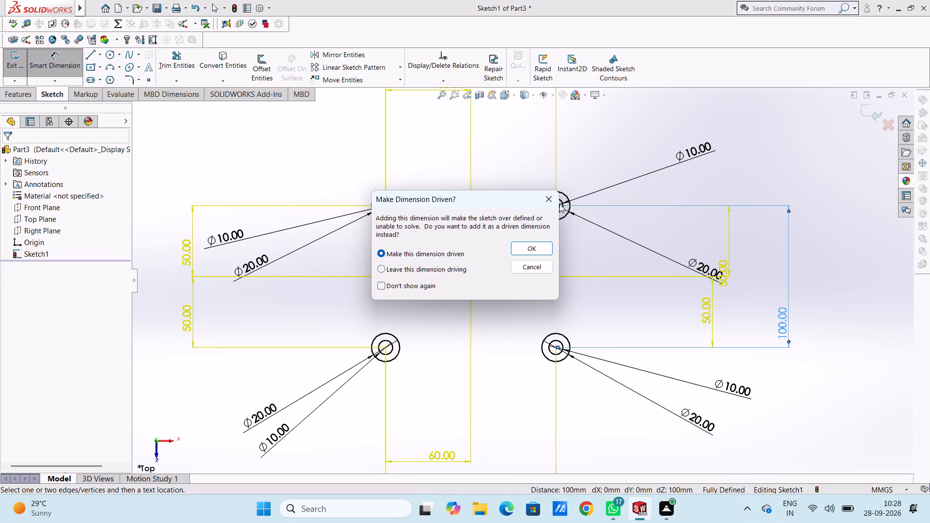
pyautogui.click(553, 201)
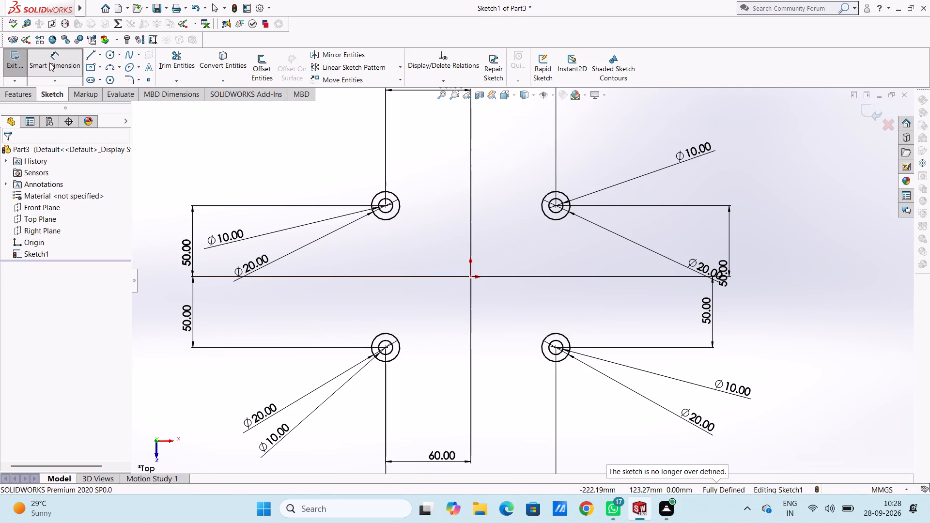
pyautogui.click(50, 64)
# Draw a 120 mm horizontal line joining the topmost points of the two upper 20 mm circles.
pyautogui.click(88, 54)
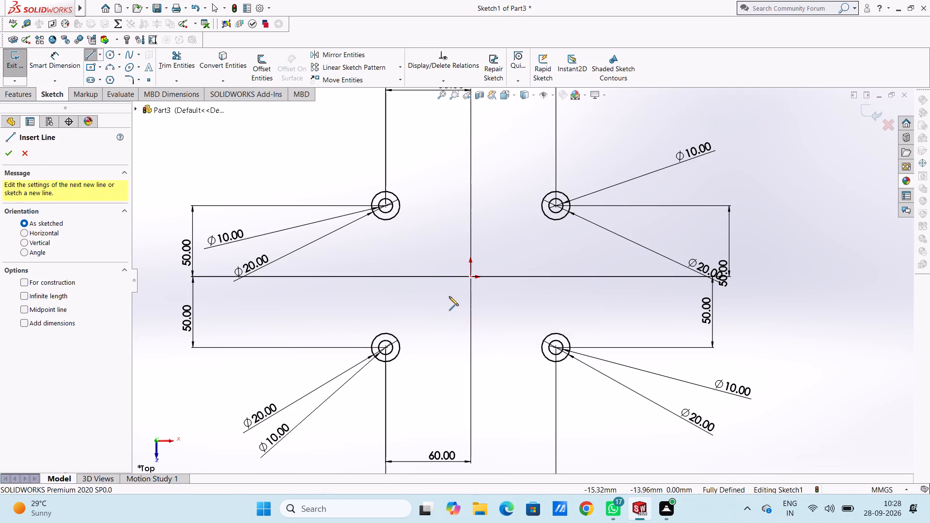
pyautogui.click(386, 191)
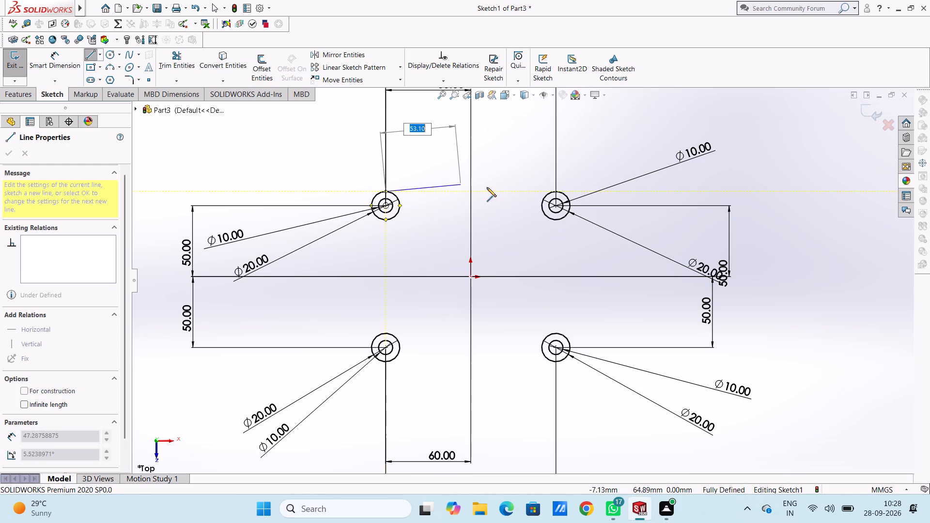
pyautogui.click(557, 191)
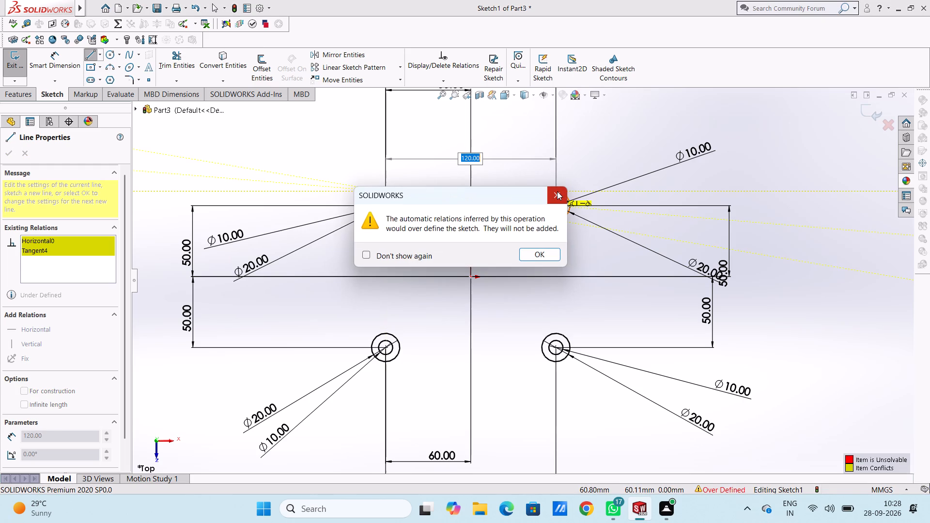
pyautogui.press('Escape')
pyautogui.press('Escape')
pyautogui.press('Escape')
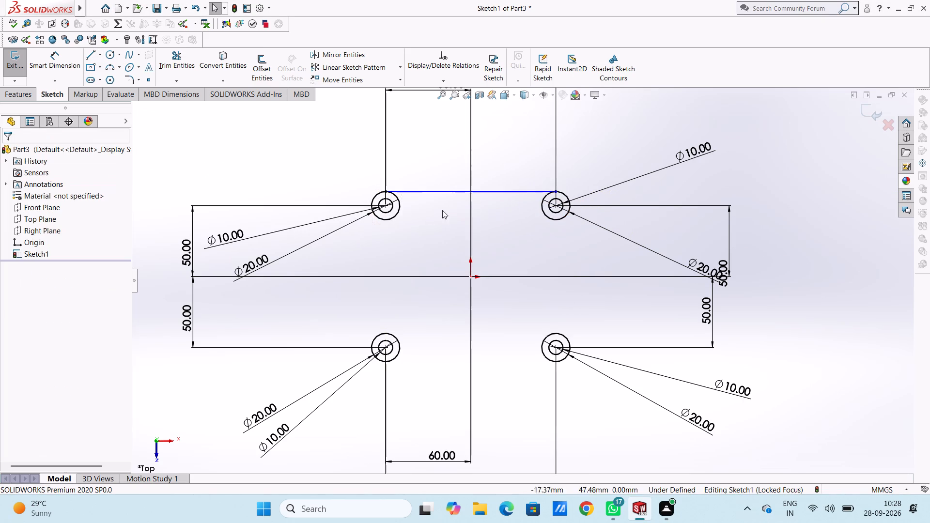
# Draw a 120 mm horizontal line joining the bottommost points of the two lower 20 mm circles.
pyautogui.click(91, 49)
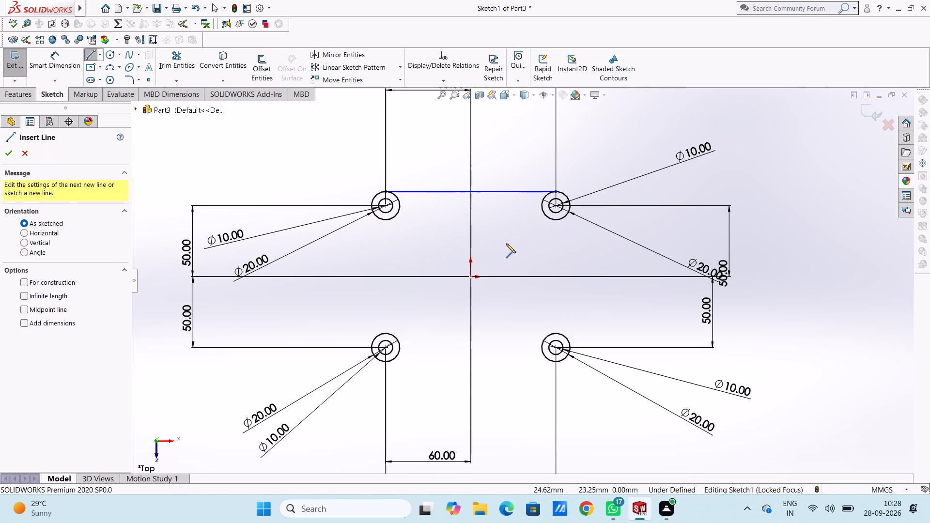
pyautogui.click(385, 361)
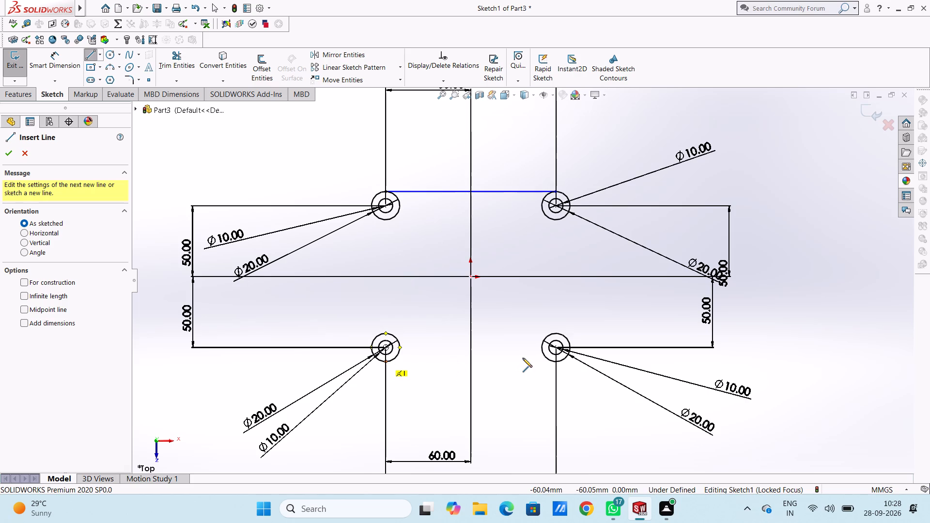
pyautogui.click(557, 360)
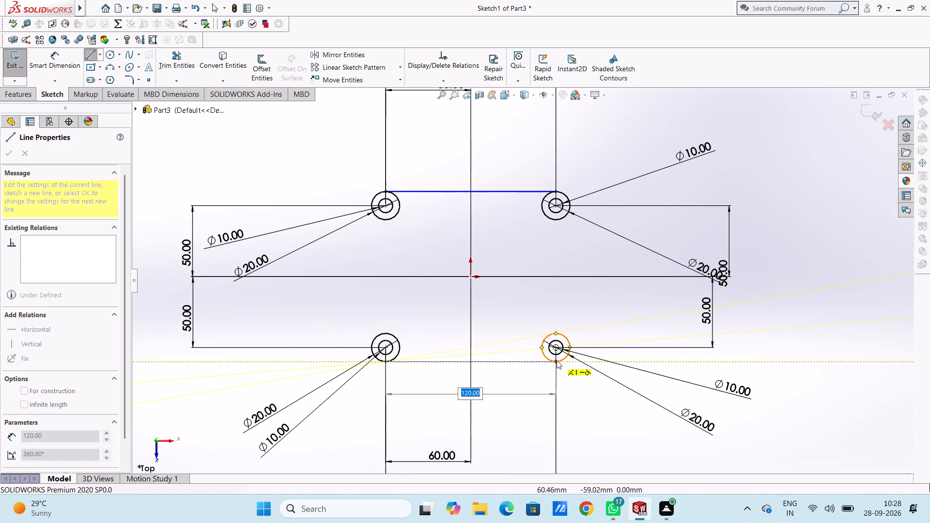
pyautogui.press('Escape')
pyautogui.press('Escape')
pyautogui.press('Escape')
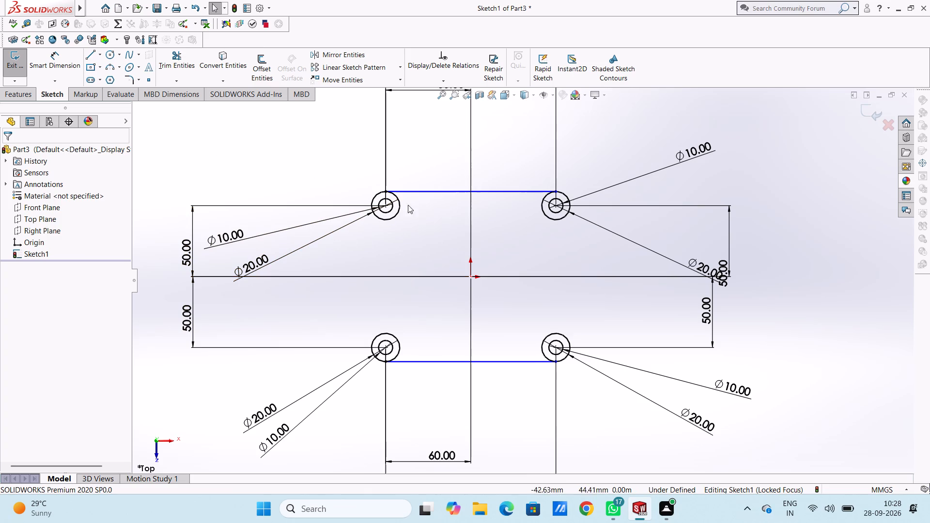
# Dimension the length of the line joining the upper circles as 120 mm.
pyautogui.scroll(3, 394, 212)
pyautogui.scroll(-1, 497, 249)
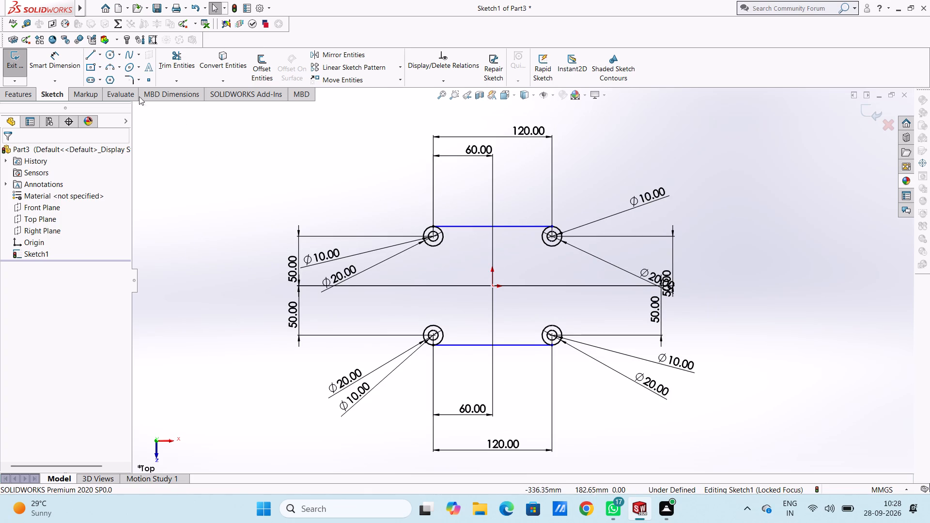
pyautogui.click(56, 69)
pyautogui.click(456, 226)
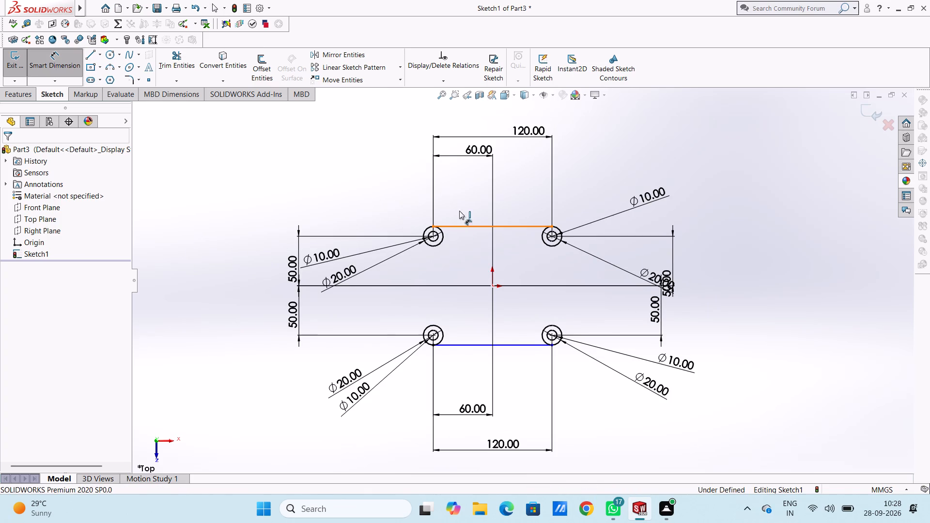
pyautogui.click(470, 176)
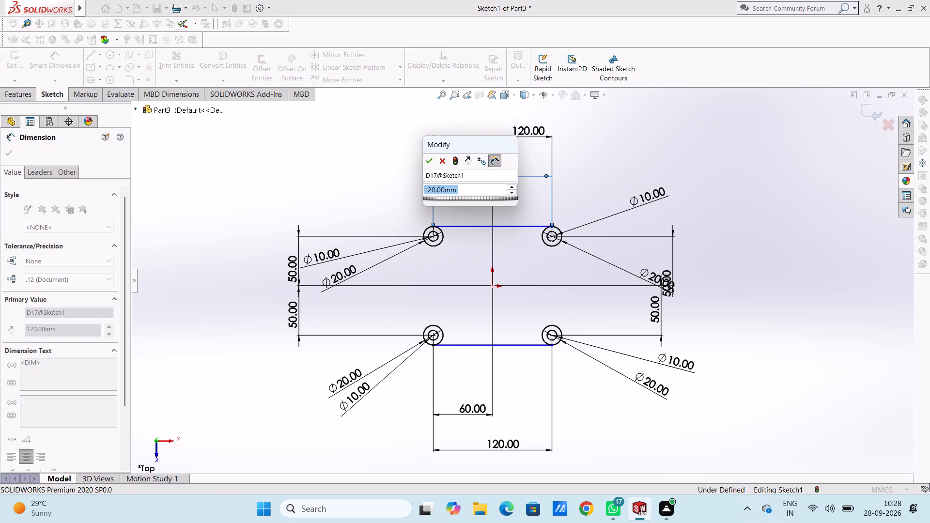
pyautogui.click(428, 165)
pyautogui.click(392, 184)
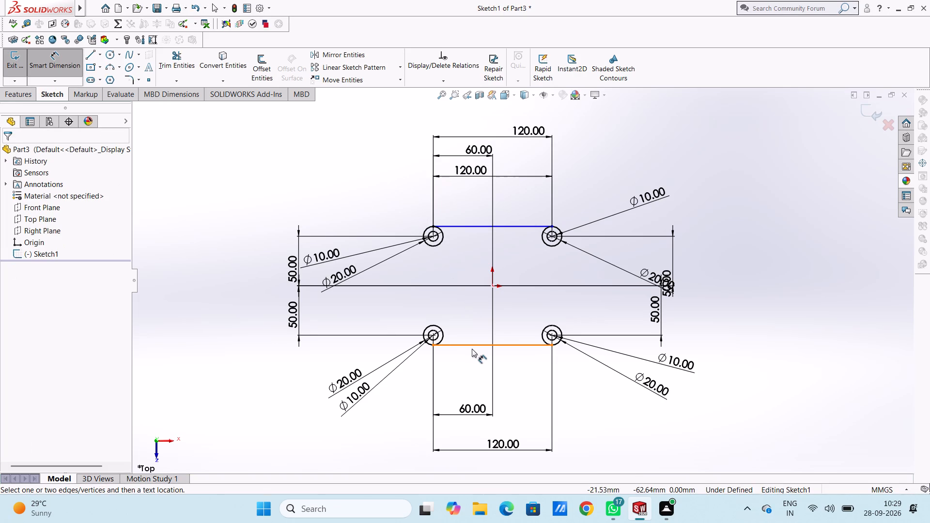
# Dimension the length of the line joining the lower circles as 120 mm.
pyautogui.click(472, 349)
pyautogui.click(474, 346)
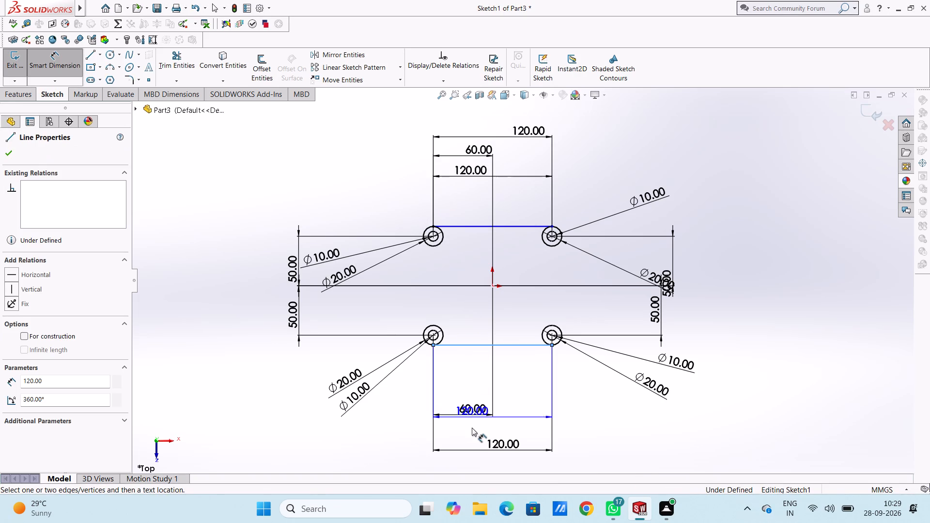
pyautogui.click(472, 435)
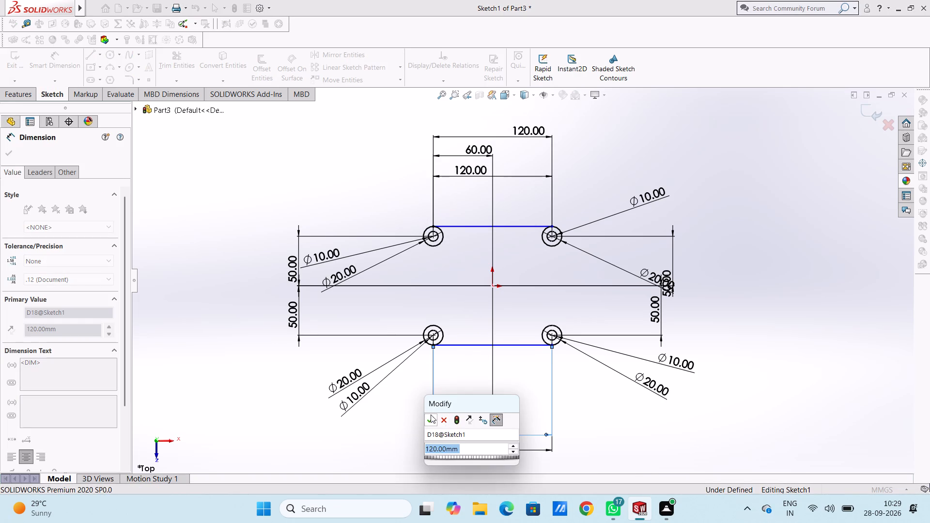
pyautogui.click(431, 415)
pyautogui.click(409, 420)
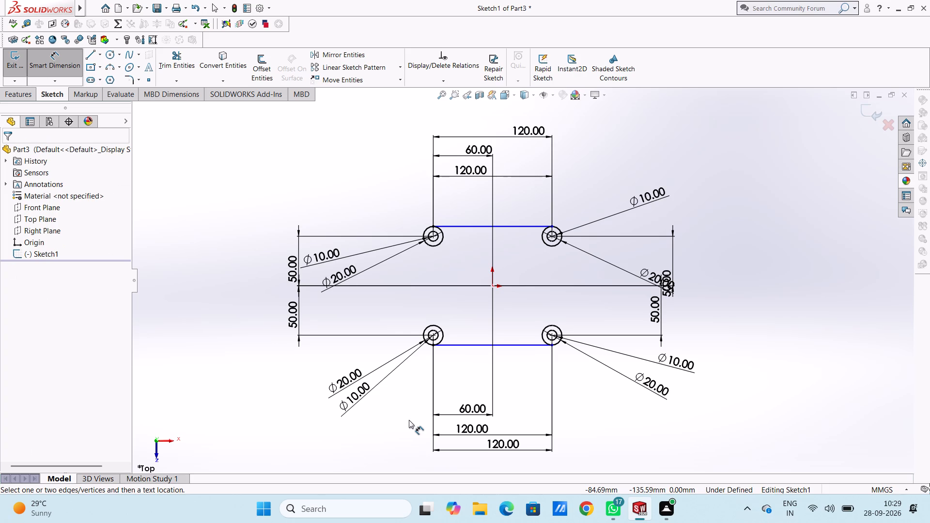
pyautogui.press('Escape')
pyautogui.press('Escape')
# Add a Tangent relation between the lower connecting line and the lower-left 20 mm circle.
pyautogui.scroll(-5, 485, 346)
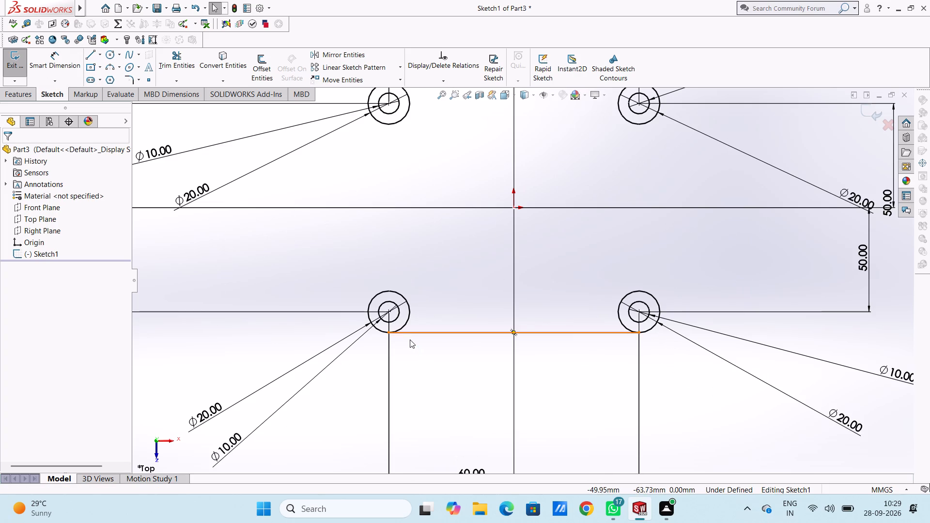
pyautogui.click(411, 337)
pyautogui.click(414, 333)
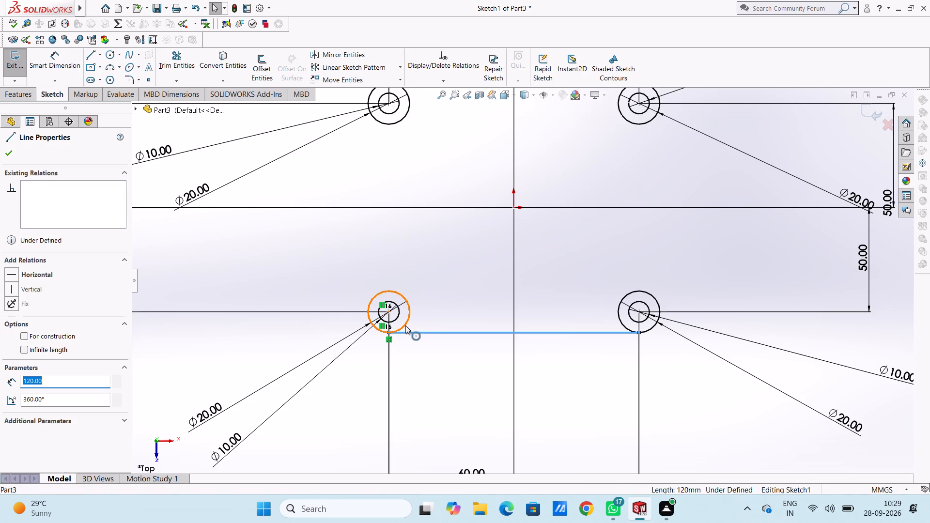
pyautogui.keyDown('ctrl'); pyautogui.click(405, 325); pyautogui.keyUp('ctrl')
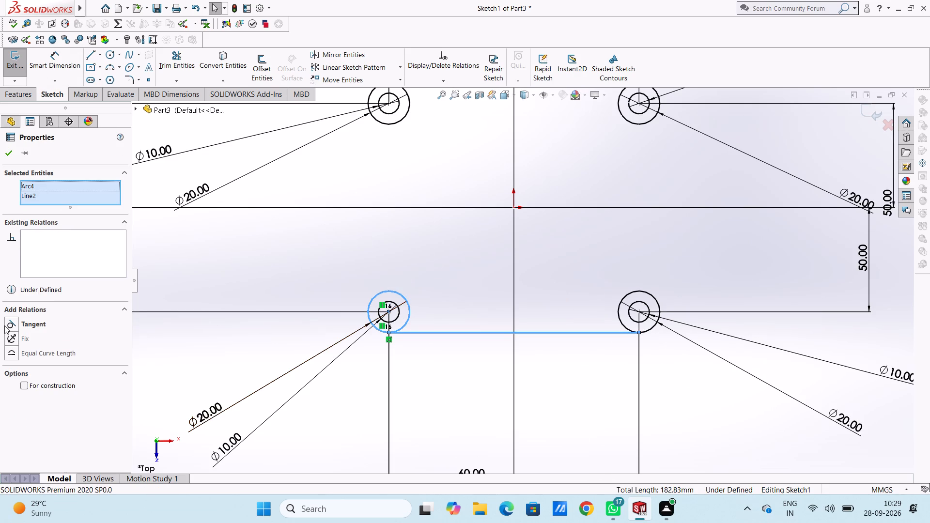
pyautogui.click(7, 323)
pyautogui.click(249, 341)
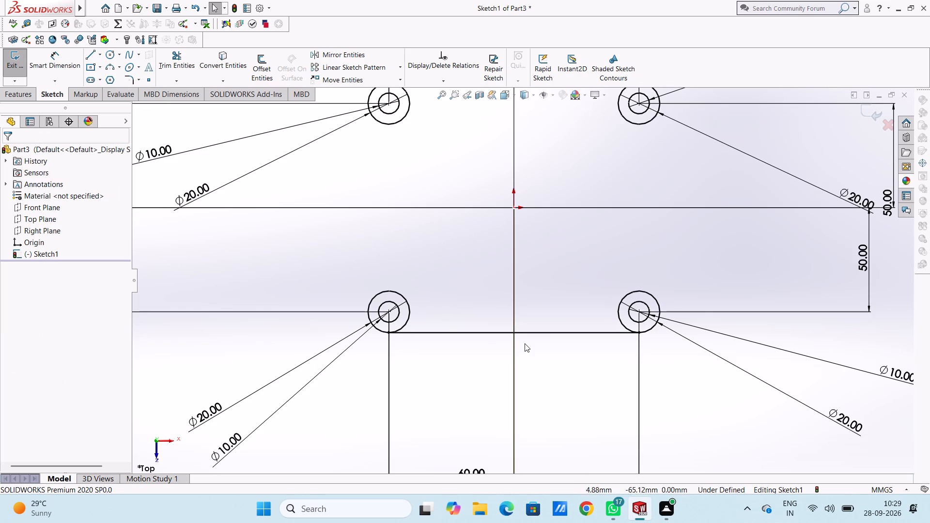
# Add a Tangent relation between the upper connecting line and the upper-left 20 mm circle.
pyautogui.scroll(7, 525, 342)
pyautogui.scroll(-5, 561, 247)
pyautogui.scroll(-2, 340, 151)
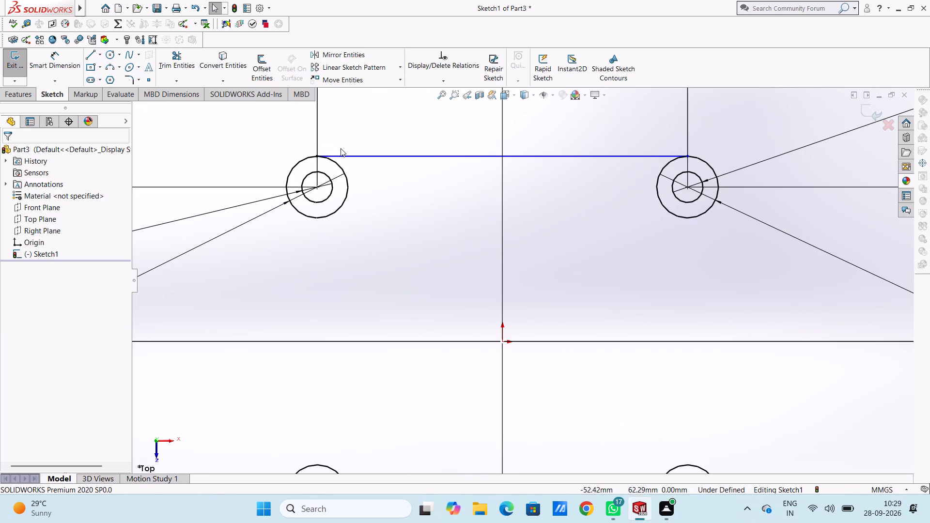
pyautogui.click(346, 154)
pyautogui.keyDown('ctrl'); pyautogui.click(337, 164); pyautogui.keyUp('ctrl')
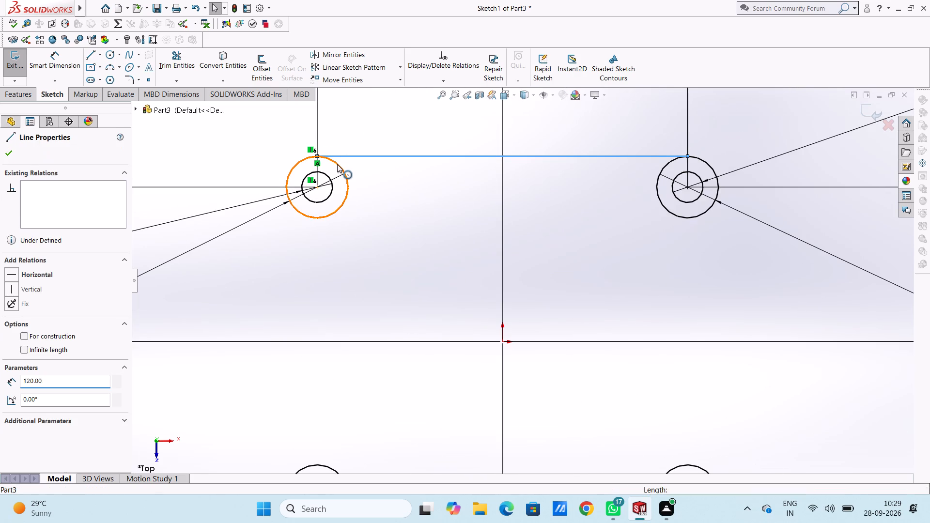
pyautogui.click(10, 324)
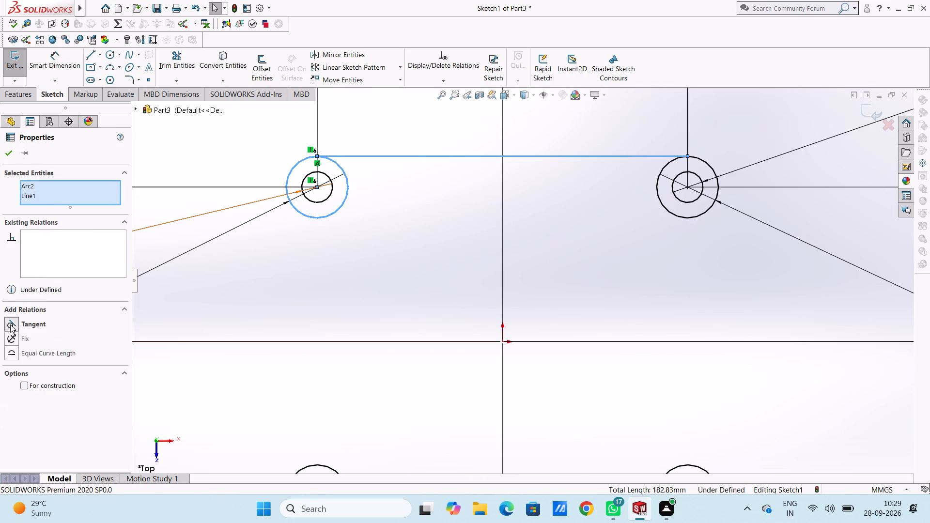
pyautogui.click(475, 269)
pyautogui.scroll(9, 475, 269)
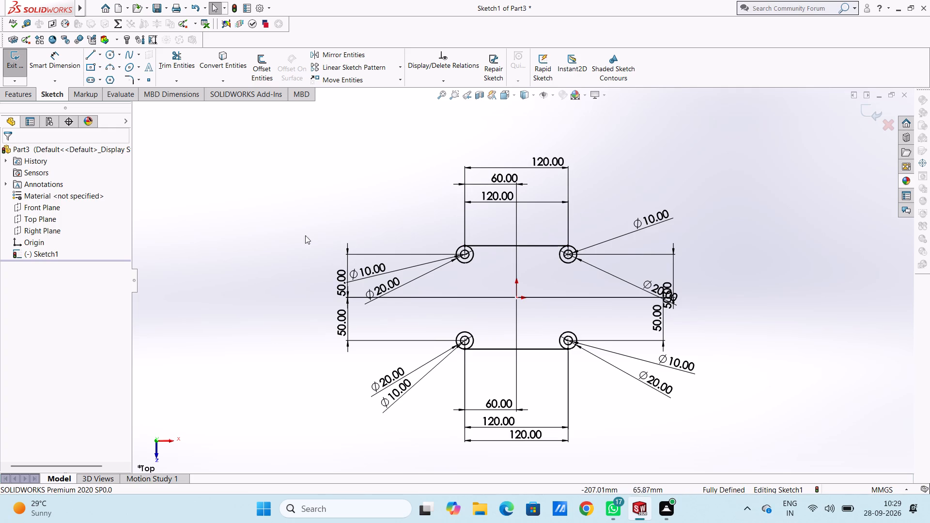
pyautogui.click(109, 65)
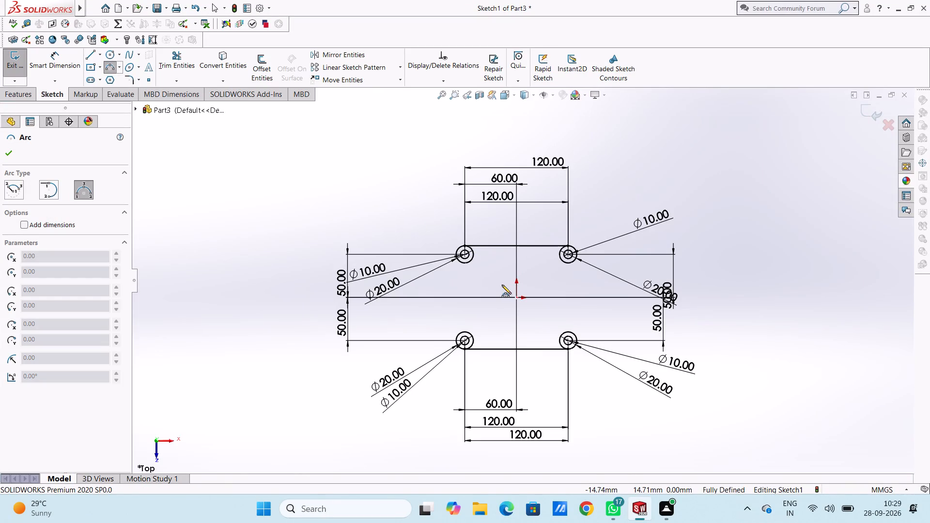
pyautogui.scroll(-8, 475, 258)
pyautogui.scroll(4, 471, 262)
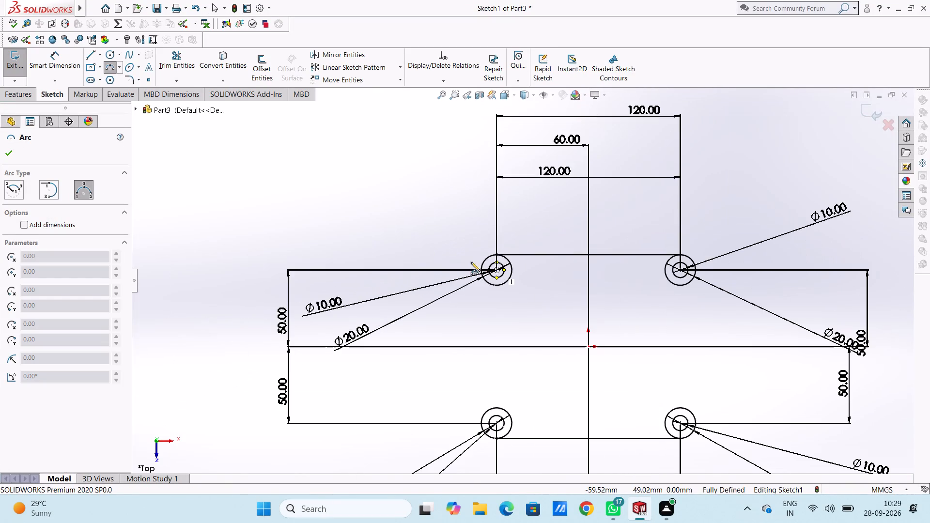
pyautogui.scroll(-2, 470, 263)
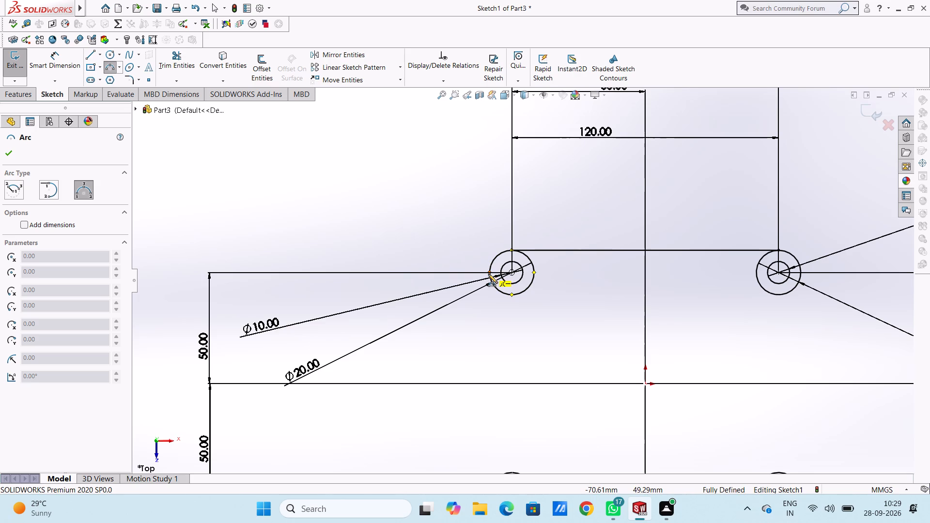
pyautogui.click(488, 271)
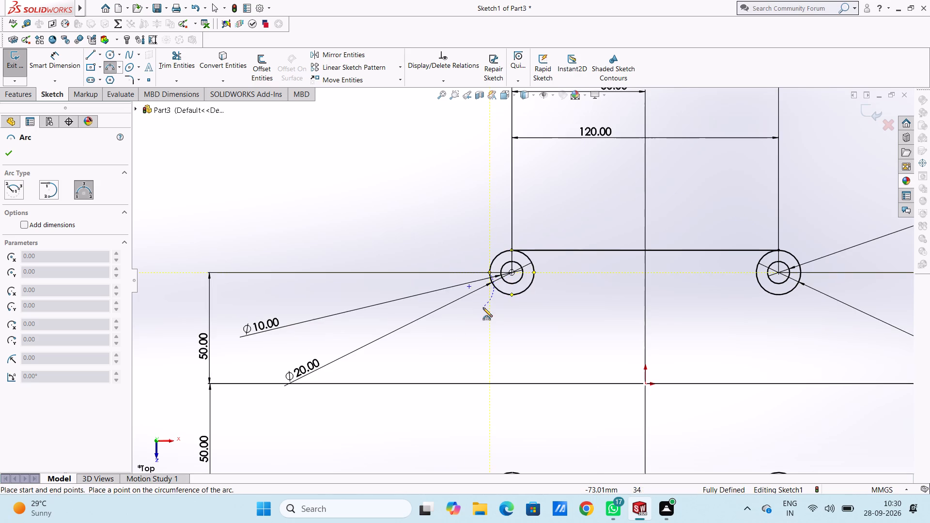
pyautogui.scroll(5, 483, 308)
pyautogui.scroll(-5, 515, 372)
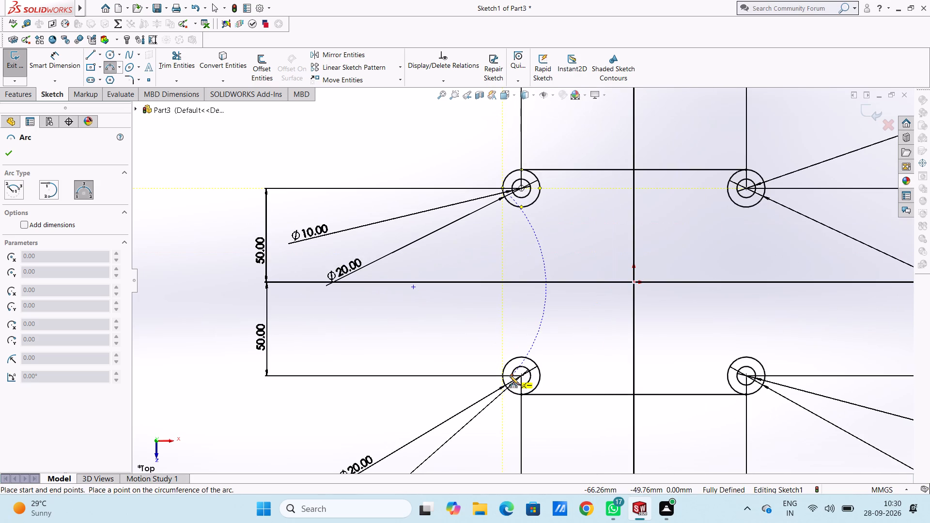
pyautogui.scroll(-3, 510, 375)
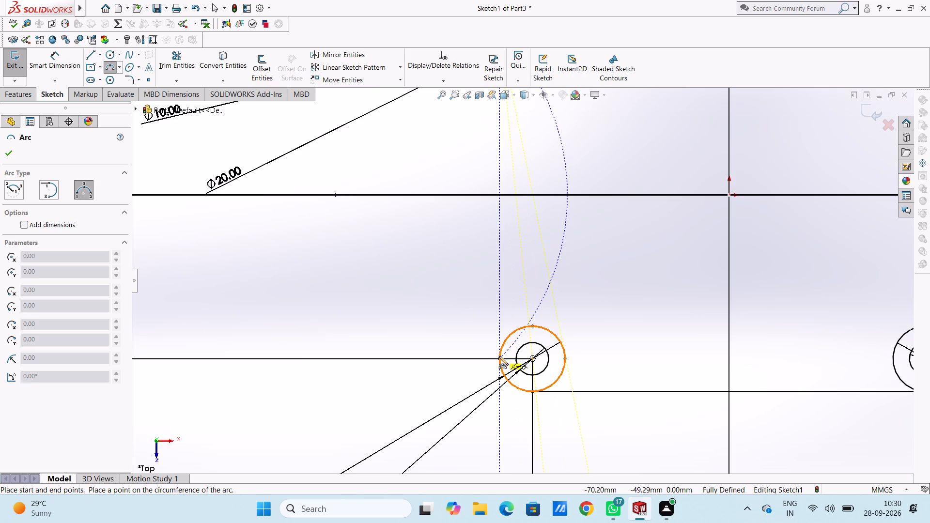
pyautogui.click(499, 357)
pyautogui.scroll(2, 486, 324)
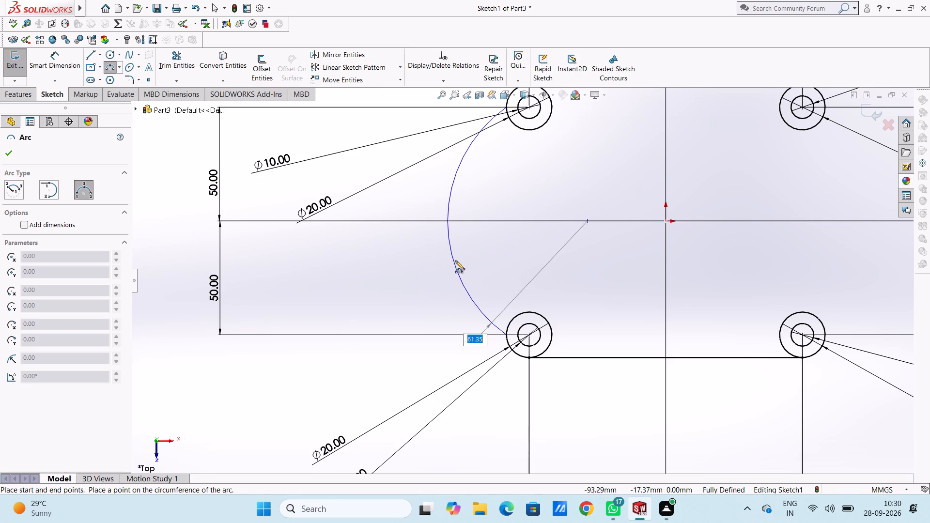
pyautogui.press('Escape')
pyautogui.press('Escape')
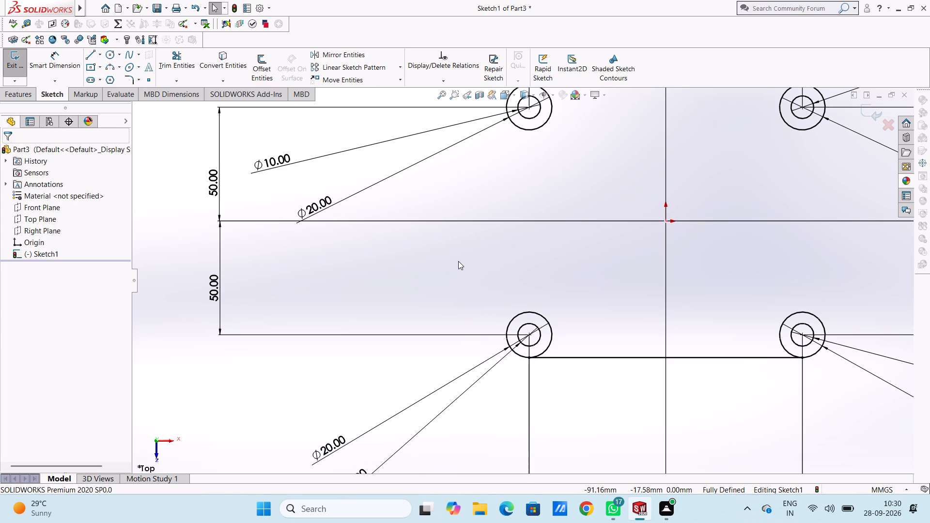
# Draw a circle of 50 mm radius centred on the horizontal line, about 42 mm left of the origin.
pyautogui.scroll(4, 458, 261)
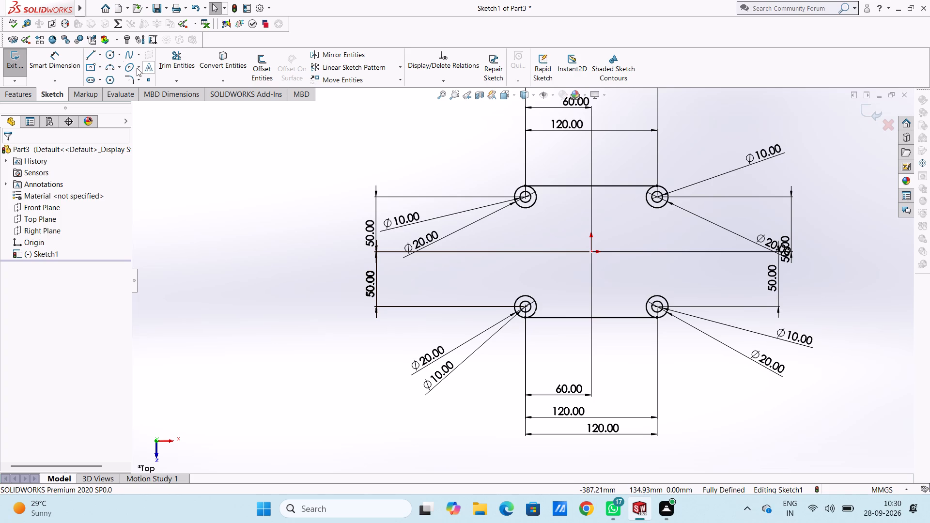
pyautogui.click(110, 55)
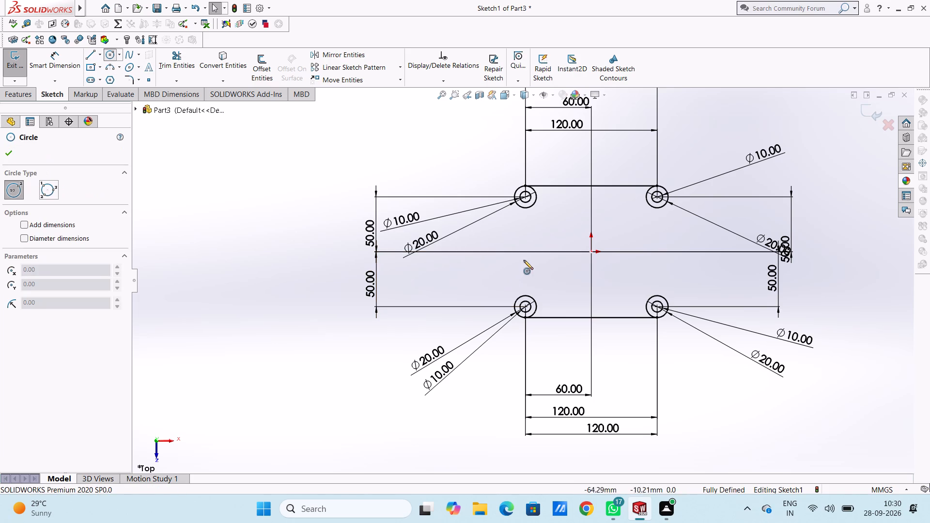
pyautogui.click(545, 249)
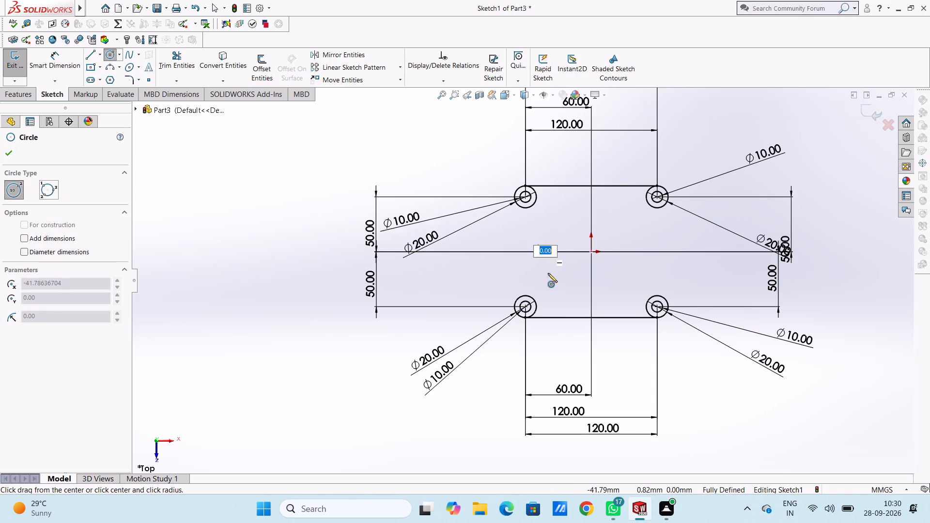
pyautogui.write('50')
pyautogui.press('Return')
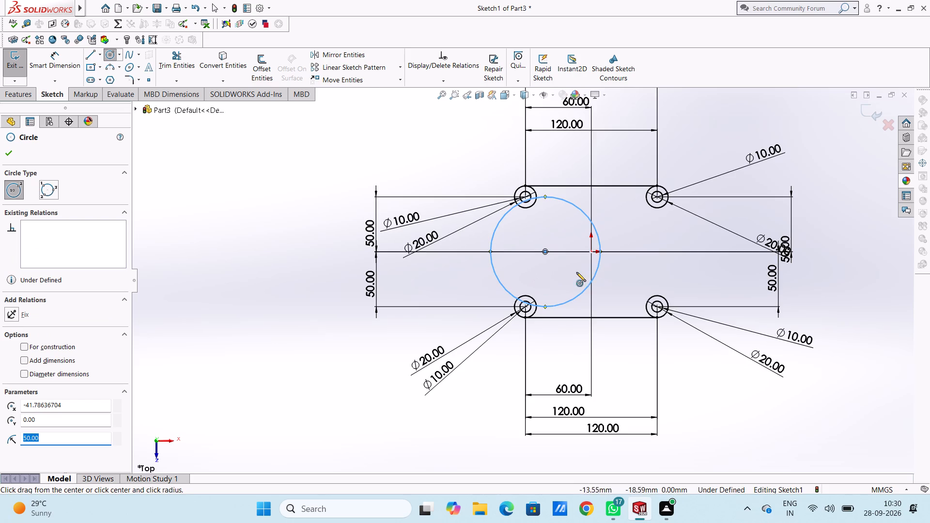
# Draw a second circle of 50 mm radius centred on the horizontal line, about 43 mm right of the origin.
pyautogui.click(639, 250)
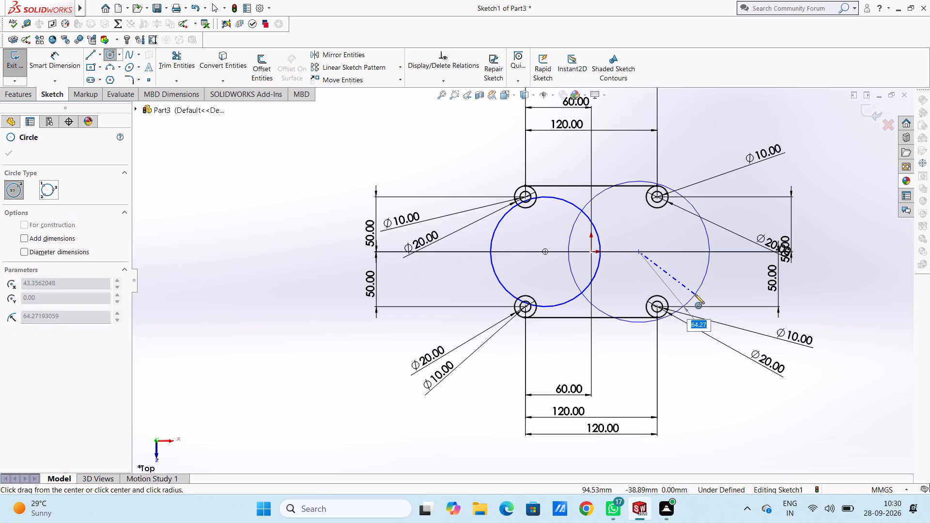
pyautogui.write('50')
pyautogui.press('Return')
pyautogui.press('Escape')
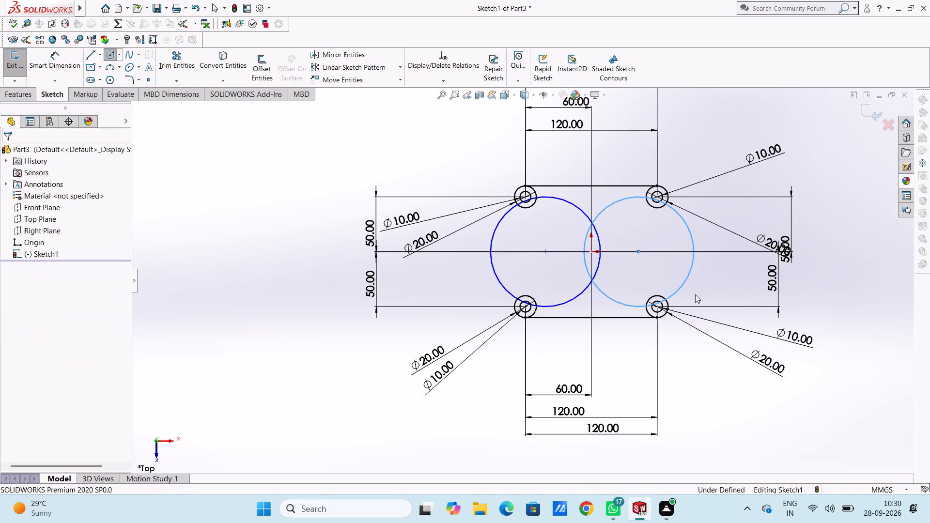
pyautogui.press('Escape')
# Dimension the diameter of the large circle left of the origin as 100 mm.
pyautogui.scroll(2, 695, 294)
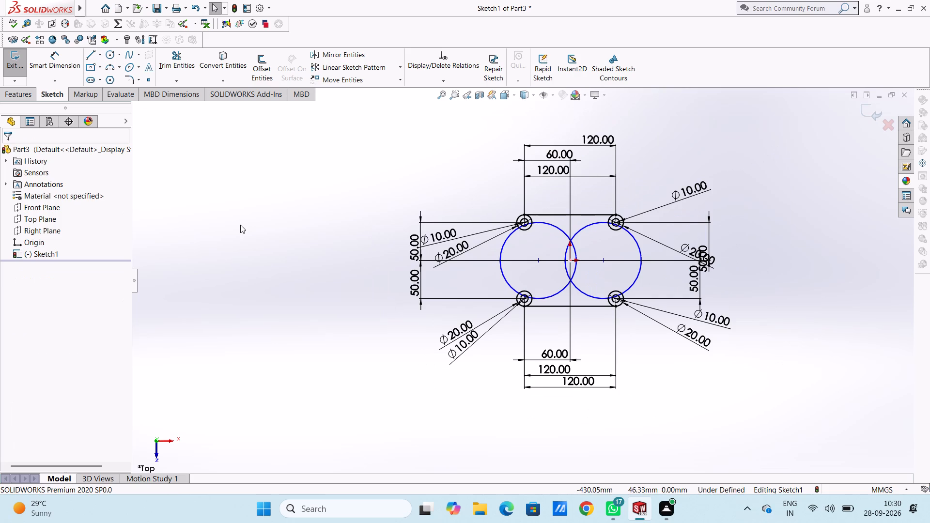
pyautogui.click(57, 63)
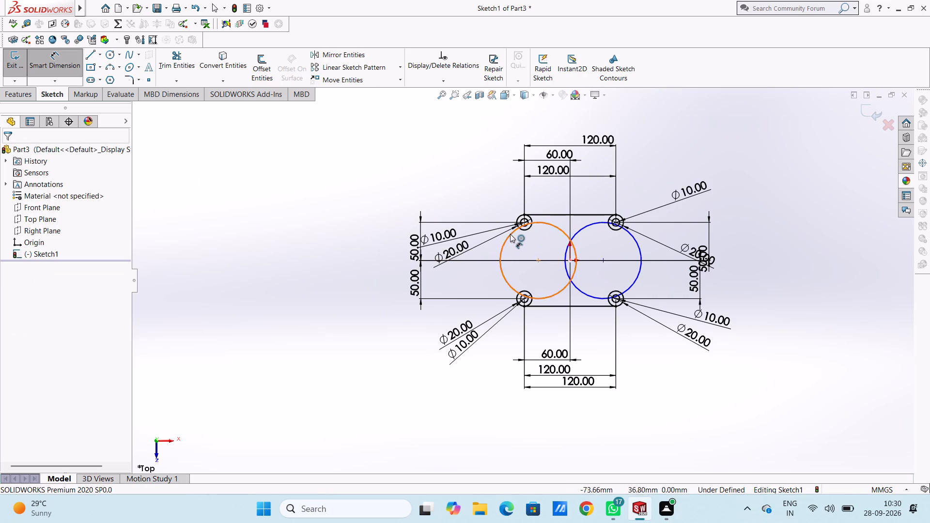
pyautogui.click(508, 240)
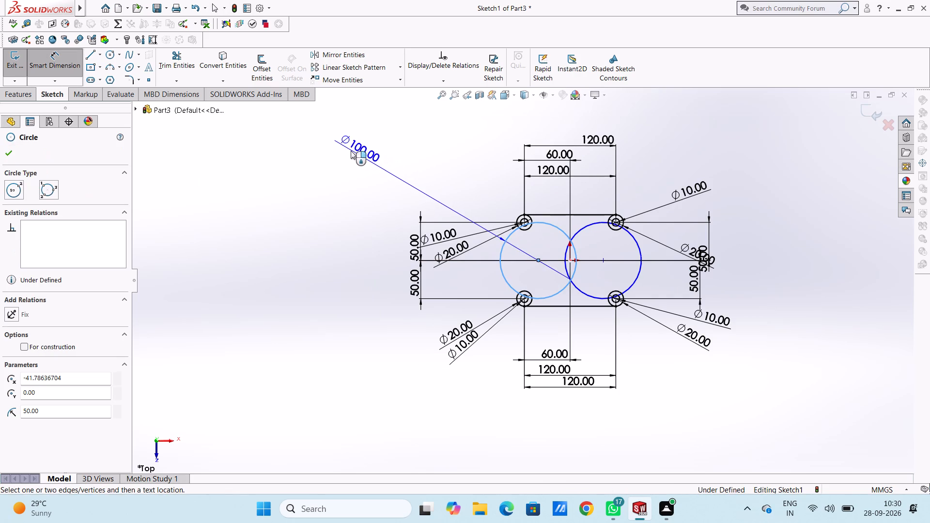
pyautogui.click(349, 150)
pyautogui.click(305, 130)
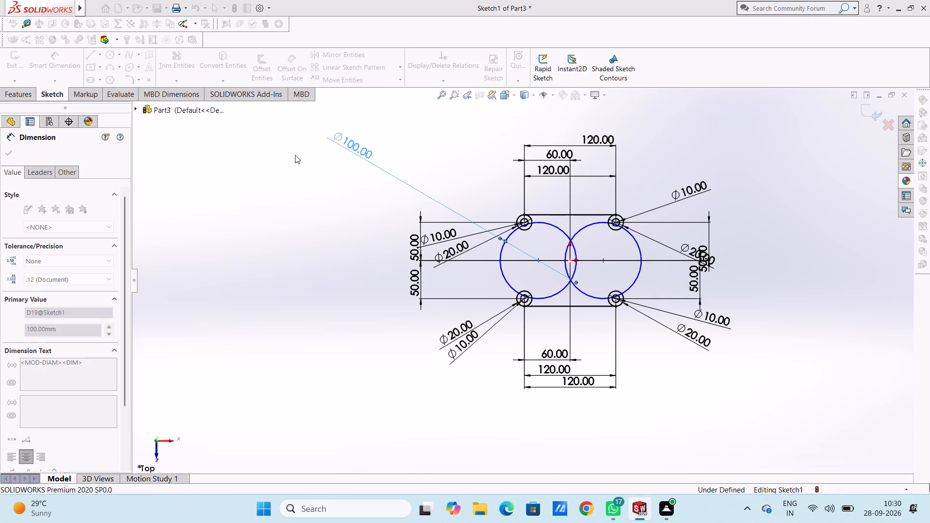
pyautogui.click(293, 159)
# Dimension the diameter of the large circle right of the origin as 100 mm.
pyautogui.click(638, 248)
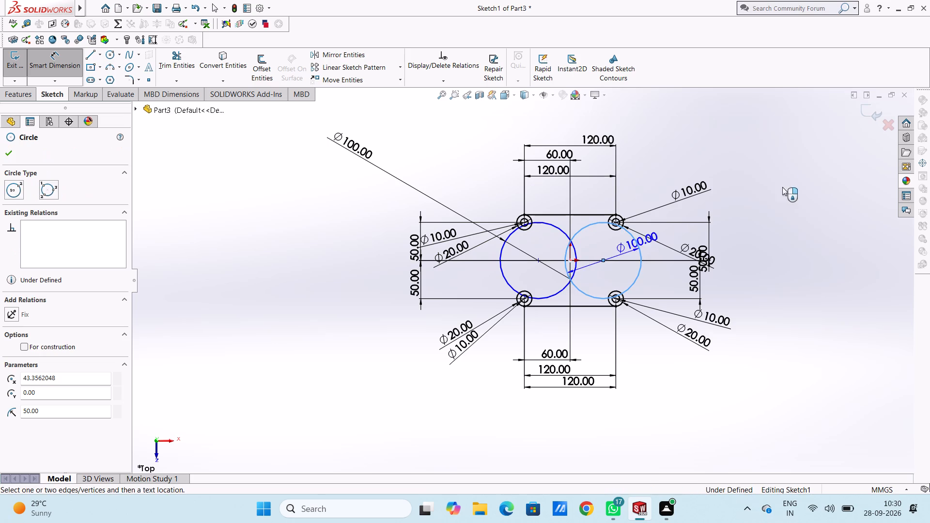
pyautogui.click(823, 175)
pyautogui.click(779, 152)
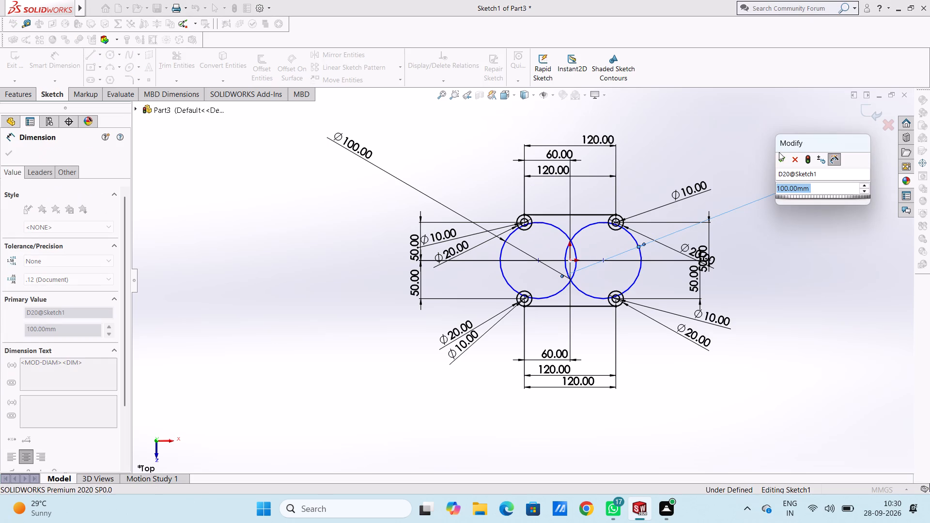
pyautogui.click(781, 158)
pyautogui.click(712, 160)
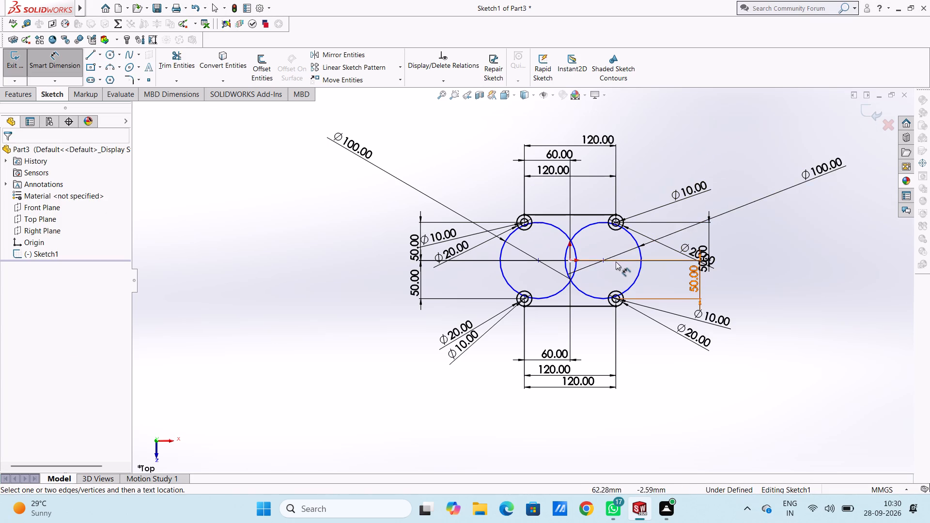
# Dimension the horizontal distance from the origin to the right large circle's centre as 40 mm.
pyautogui.click(604, 260)
pyautogui.click(569, 261)
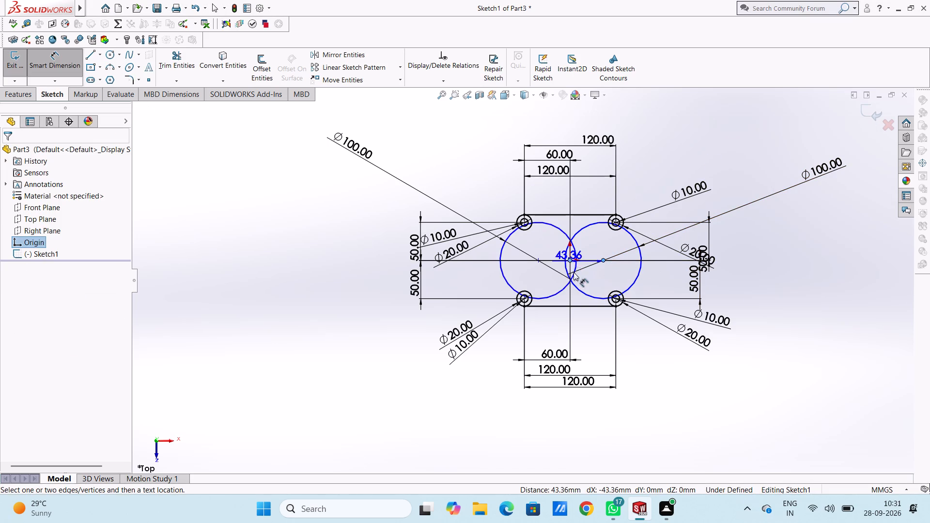
pyautogui.click(596, 437)
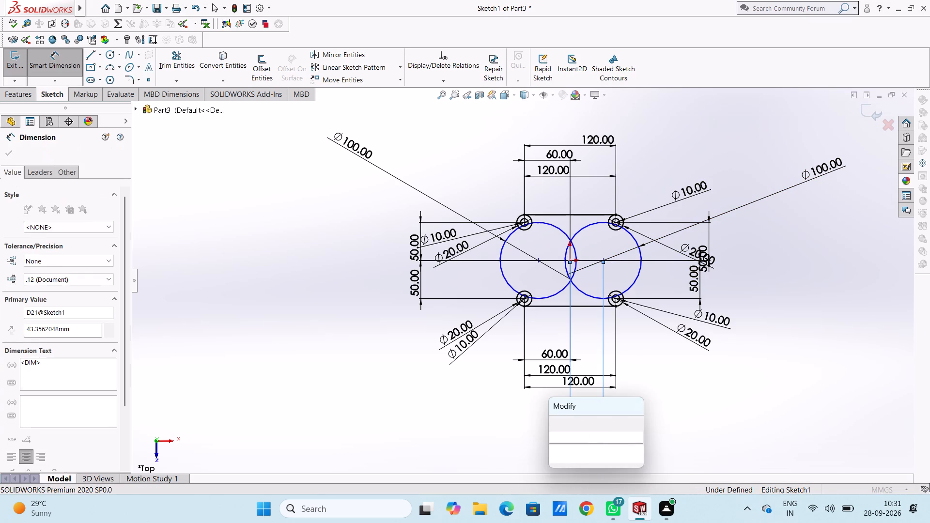
pyautogui.write('40')
pyautogui.press('Return')
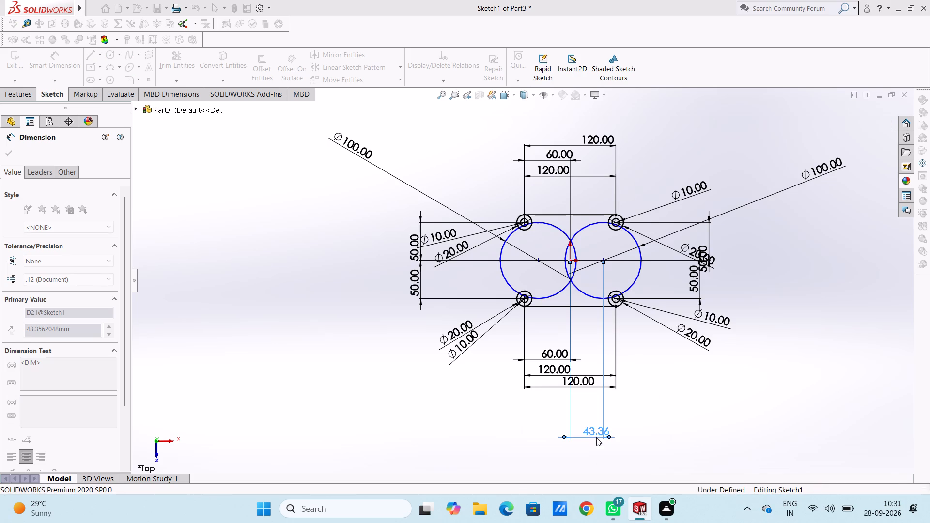
pyautogui.click(354, 319)
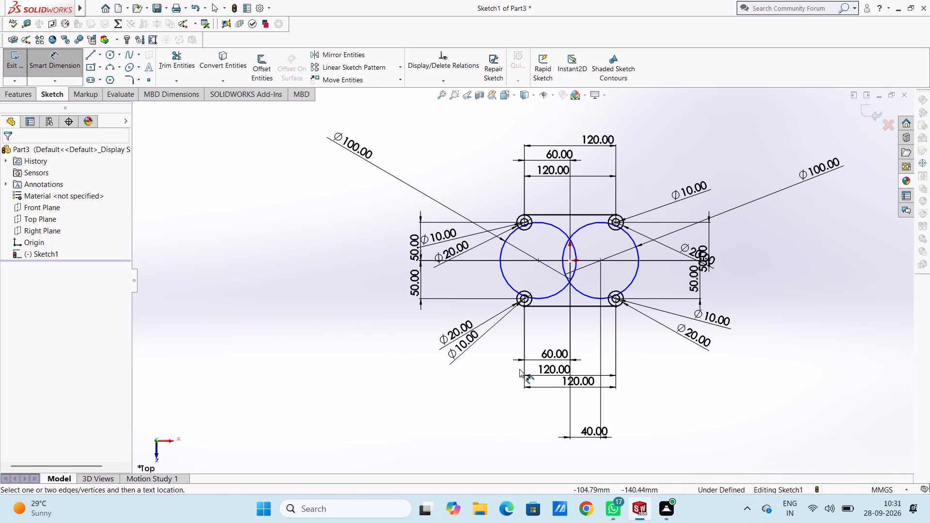
# Dimension the horizontal distance from the origin to the left large circle's centre as 40 mm.
pyautogui.scroll(-4, 558, 342)
pyautogui.click(539, 229)
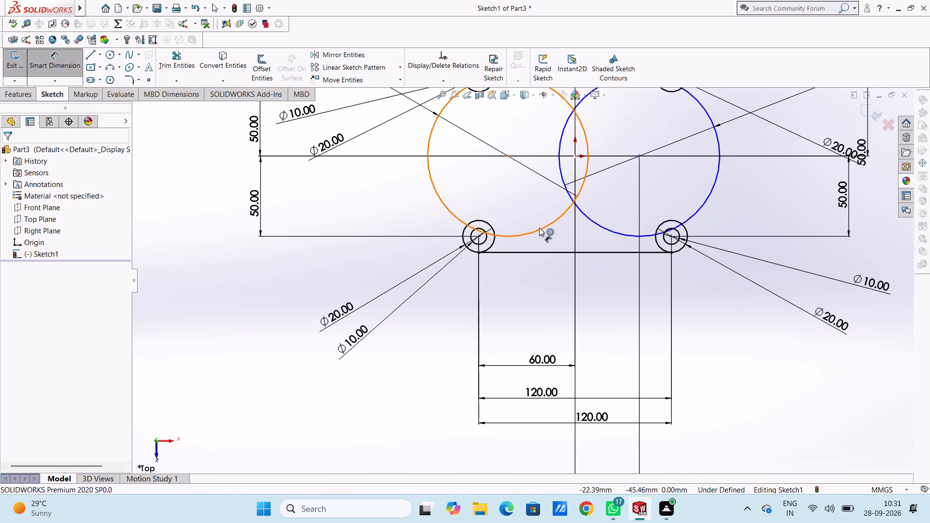
pyautogui.click(573, 154)
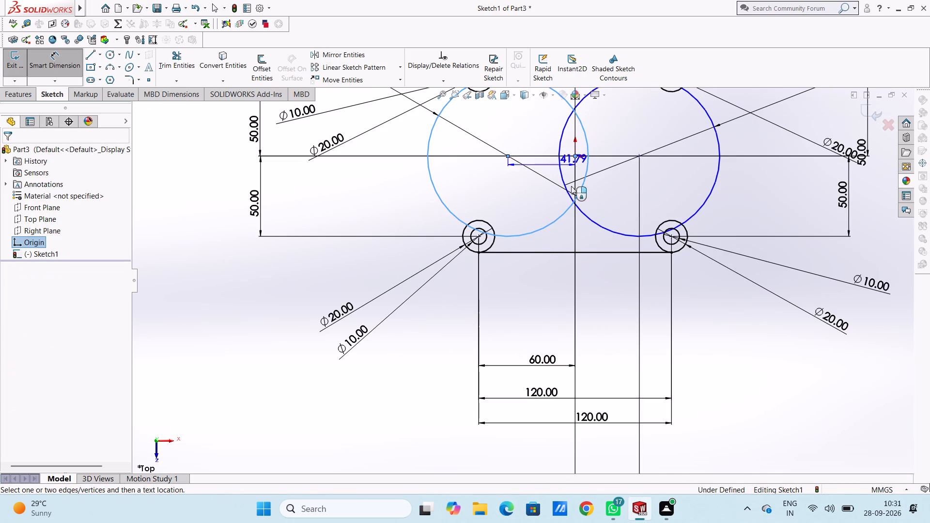
pyautogui.click(512, 452)
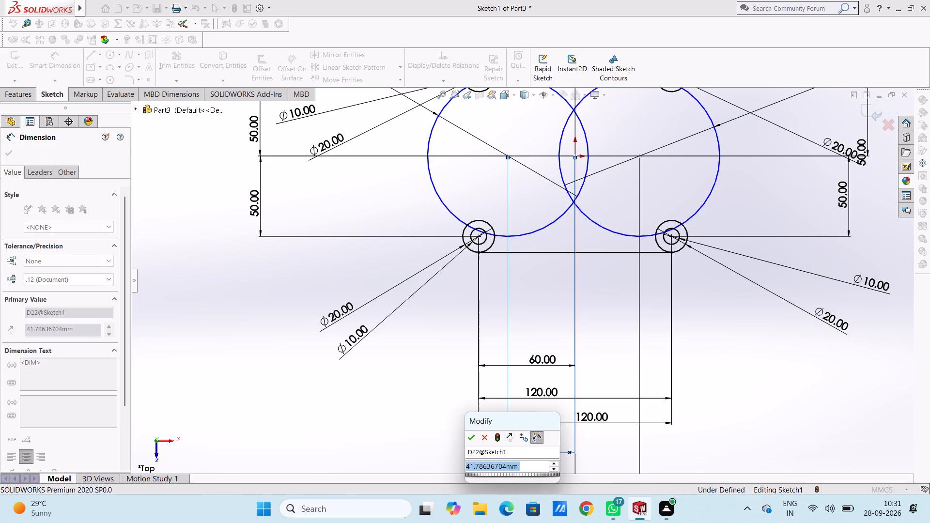
pyautogui.write('40')
pyautogui.press('Return')
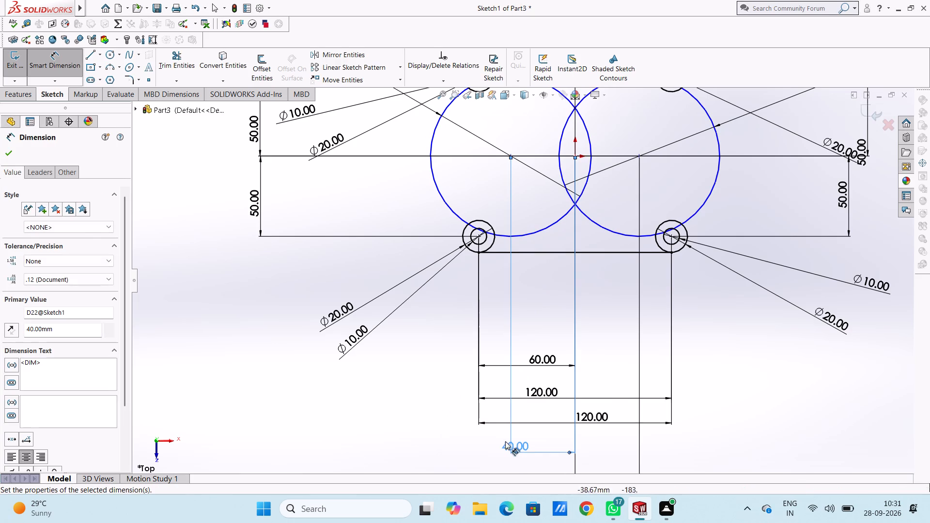
pyautogui.click(412, 409)
pyautogui.scroll(4, 412, 409)
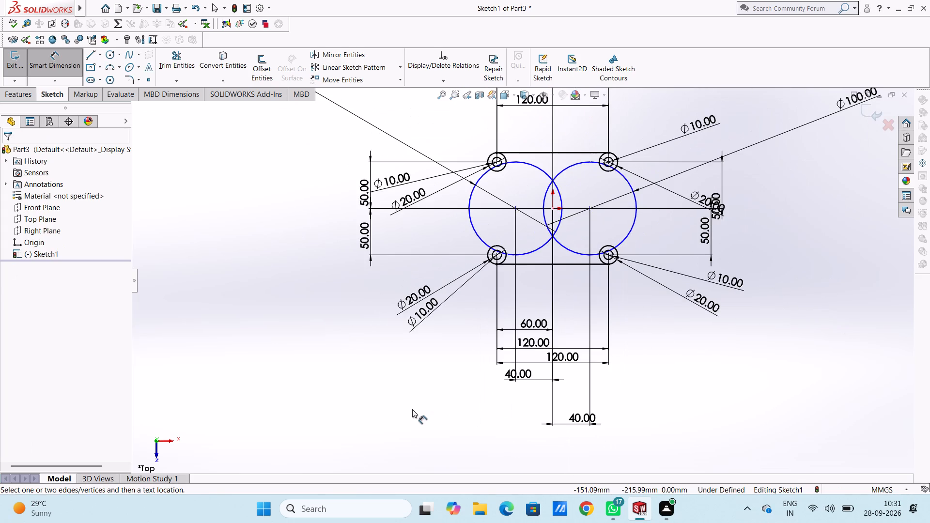
pyautogui.press('Escape')
pyautogui.press('Escape')
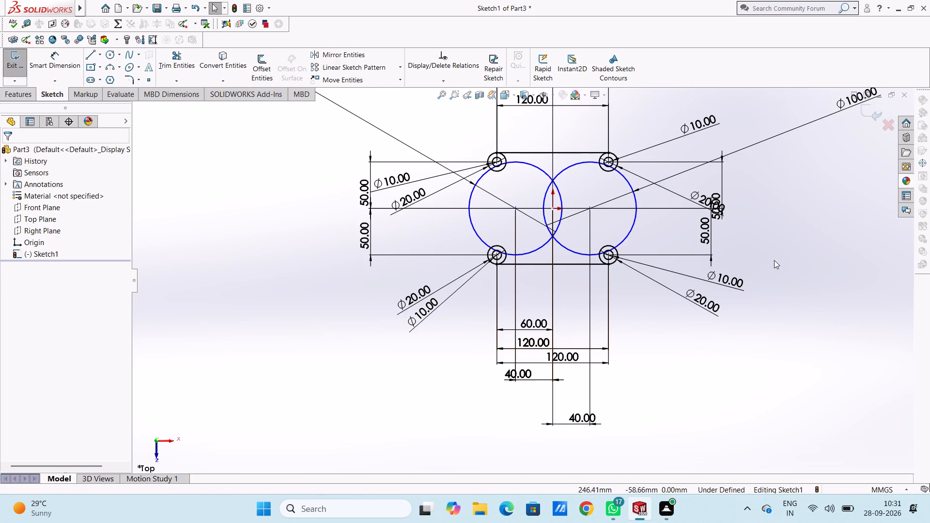
# Dimension the vertical distance from the left large circle's centre to the upper horizontal line as 60 mm.
pyautogui.click(51, 64)
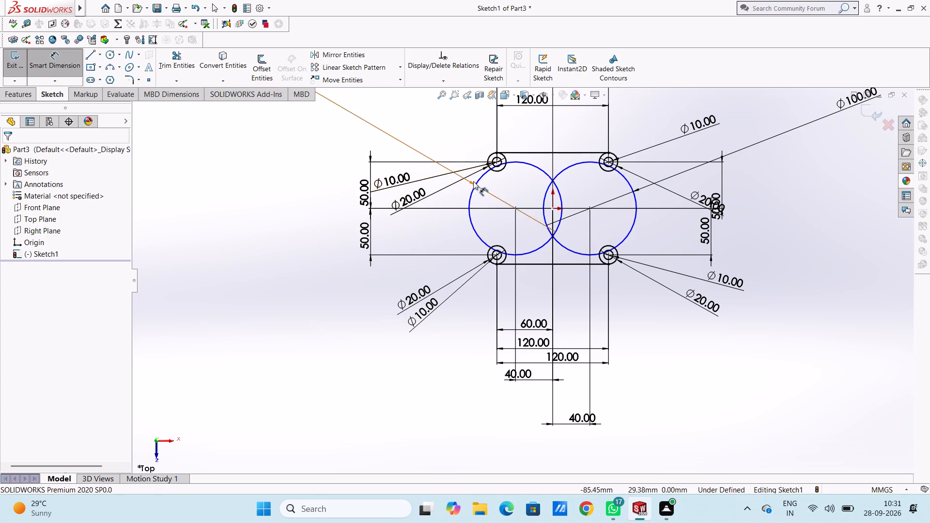
pyautogui.click(515, 207)
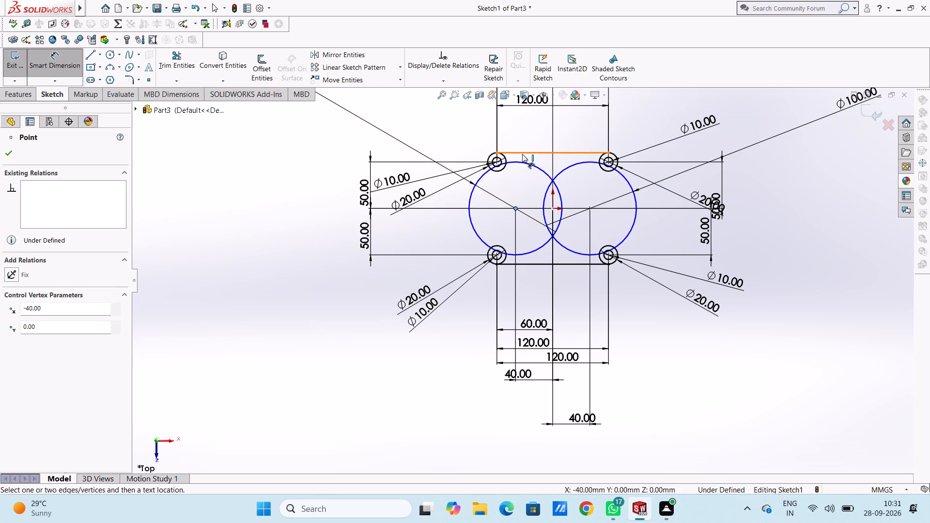
pyautogui.click(522, 154)
pyautogui.click(225, 174)
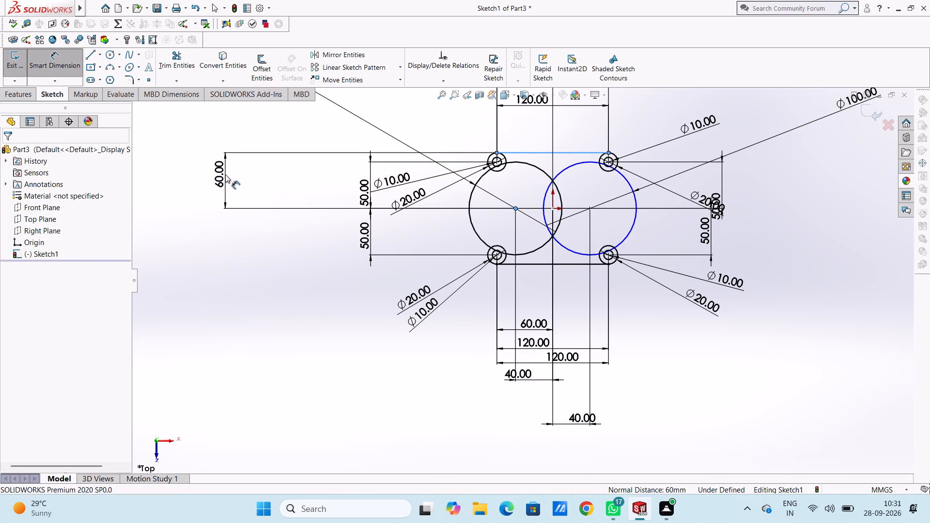
pyautogui.click(181, 163)
pyautogui.click(177, 155)
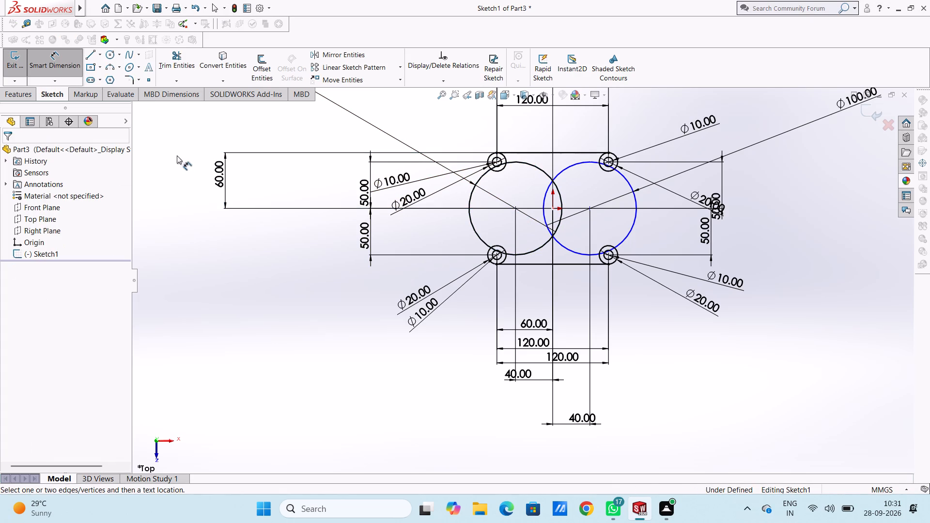
# Dimension the vertical distance from the right large circle's centre to the lower horizontal line as 60 mm.
pyautogui.click(587, 210)
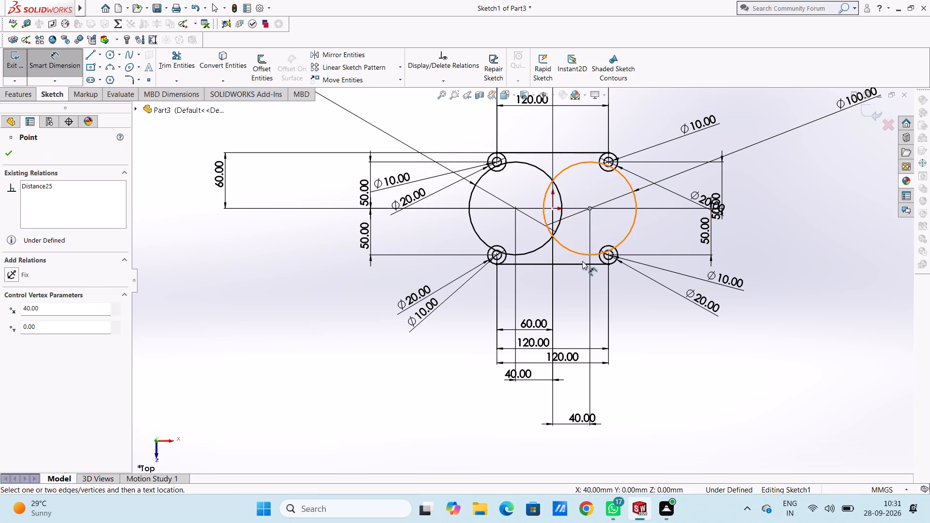
pyautogui.click(580, 265)
pyautogui.click(887, 260)
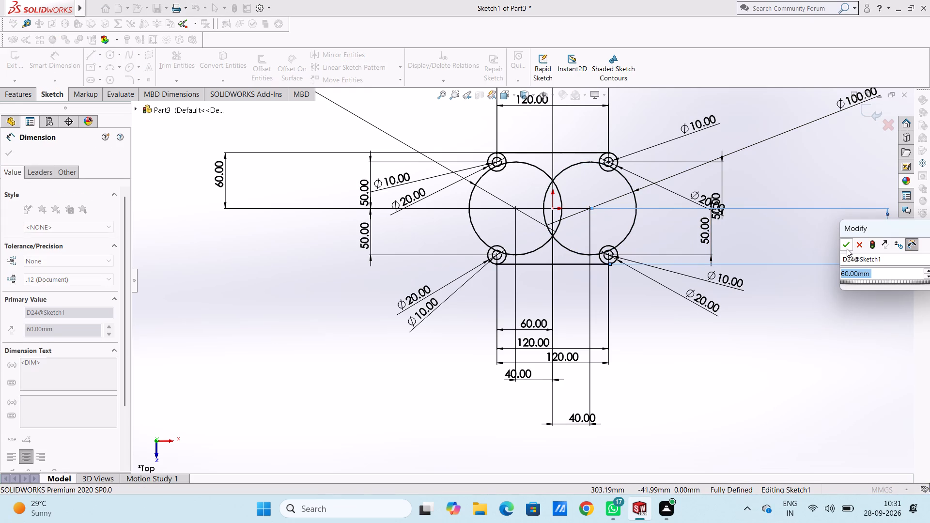
pyautogui.click(847, 248)
pyautogui.click(808, 192)
pyautogui.press('Escape')
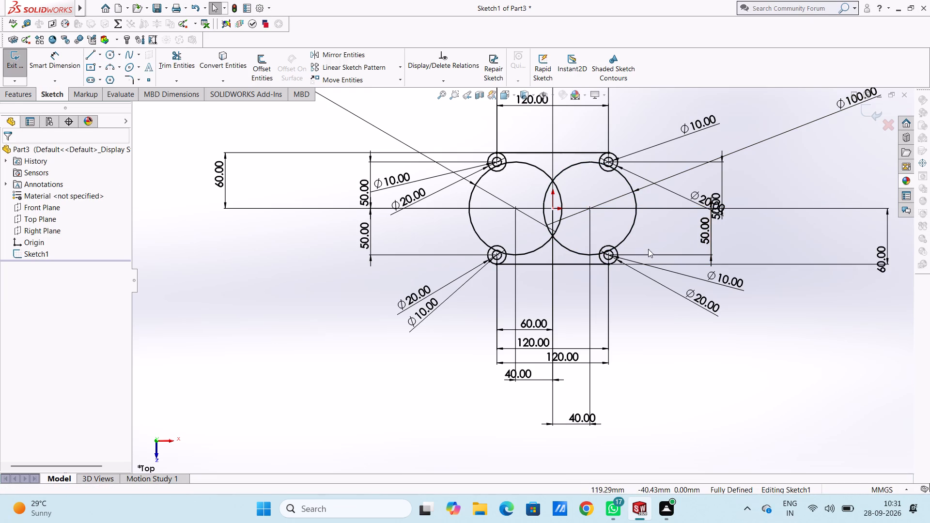
pyautogui.press('Escape')
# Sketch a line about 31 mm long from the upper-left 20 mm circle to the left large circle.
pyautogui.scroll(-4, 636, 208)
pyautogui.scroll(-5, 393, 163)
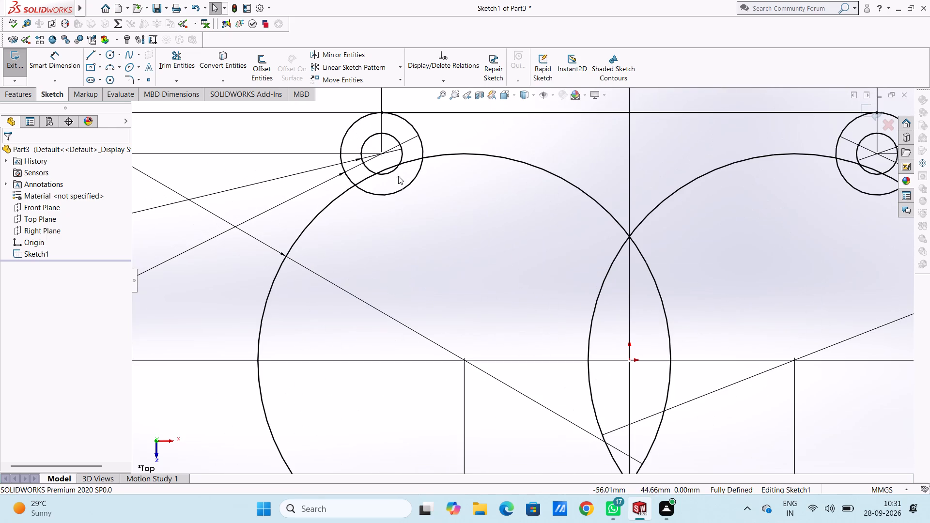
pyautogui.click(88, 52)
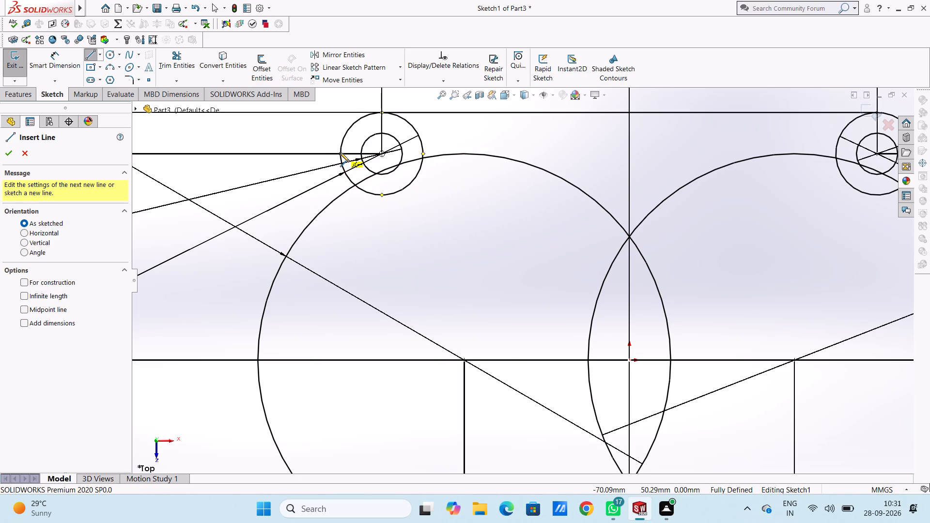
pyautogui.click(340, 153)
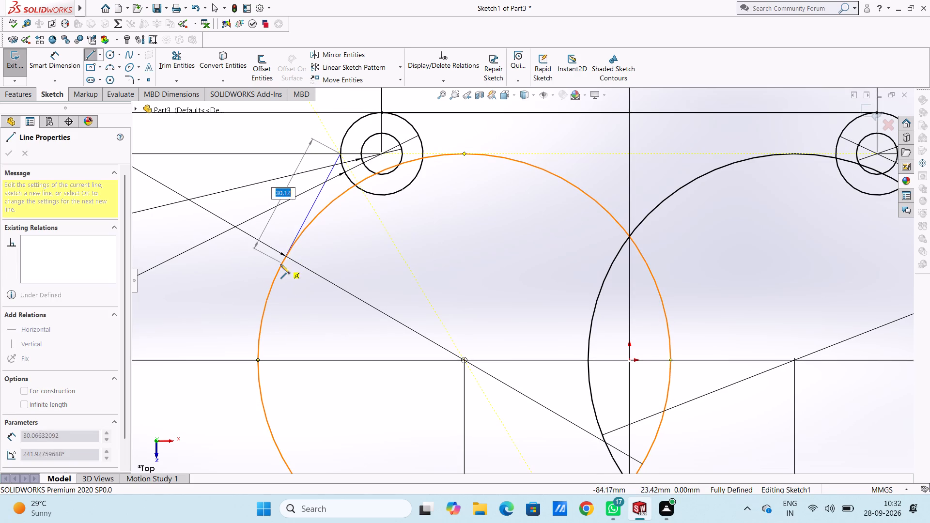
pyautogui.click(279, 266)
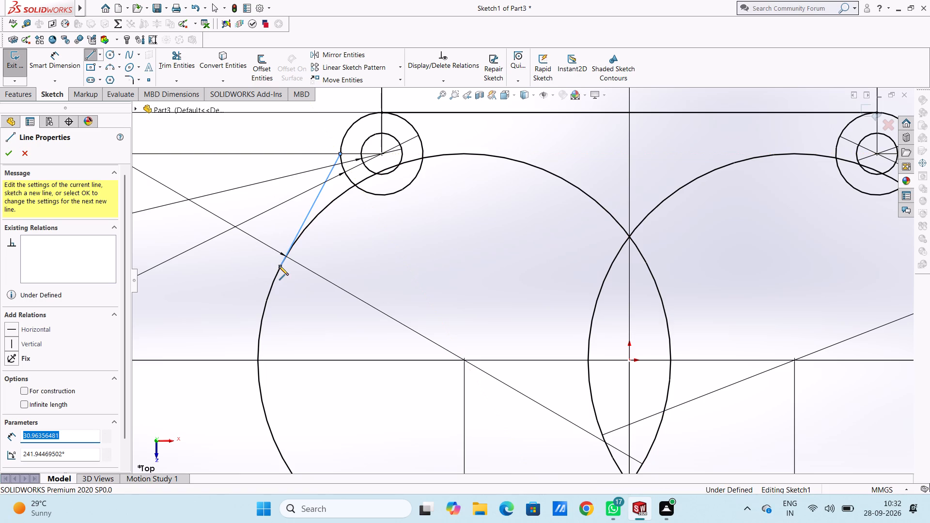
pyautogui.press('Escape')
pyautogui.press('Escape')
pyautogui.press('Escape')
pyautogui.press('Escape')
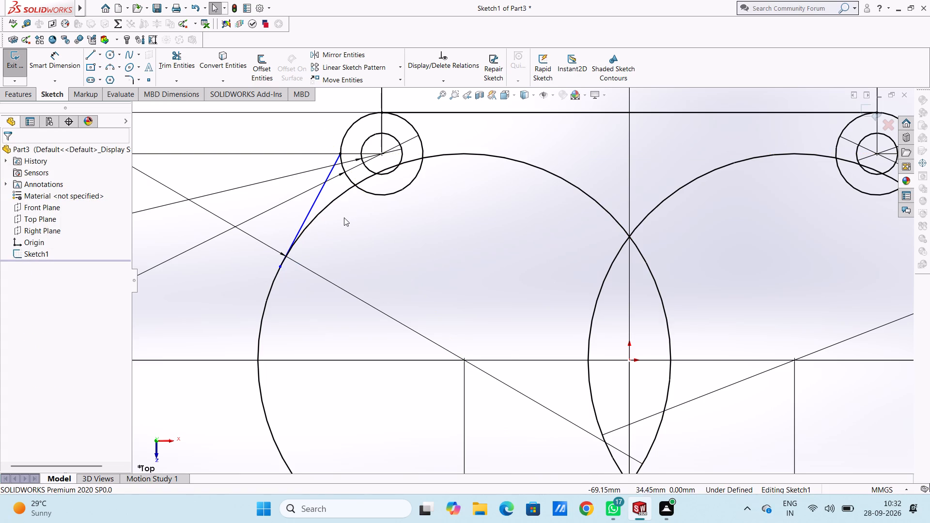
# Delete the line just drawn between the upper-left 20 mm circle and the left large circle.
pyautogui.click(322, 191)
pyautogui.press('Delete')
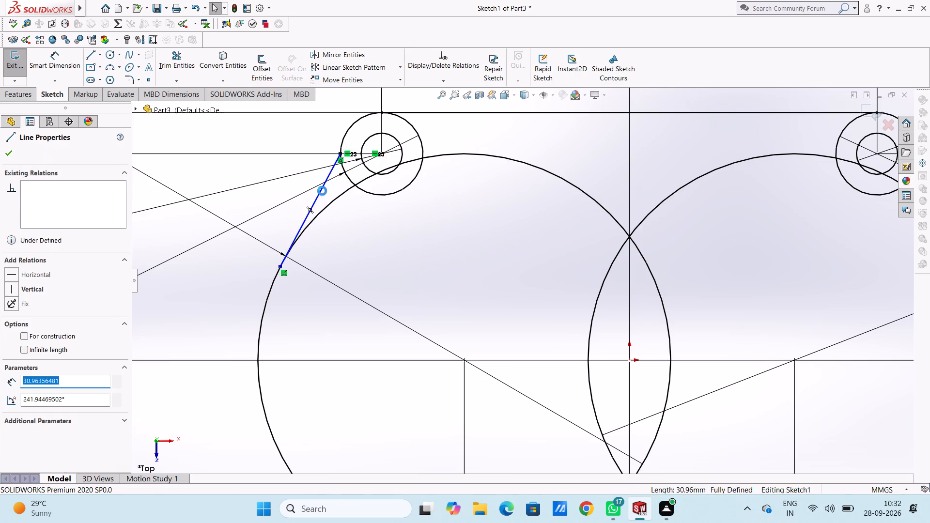
# Sketch a line about 36 mm long from the left large circle to the upper-left 20 mm circle, tangent to both.
pyautogui.click(90, 56)
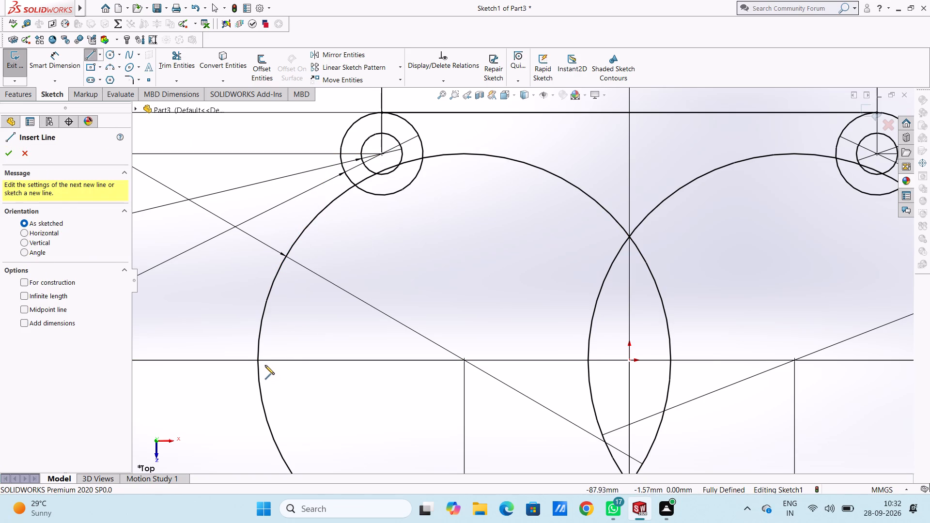
pyautogui.click(274, 277)
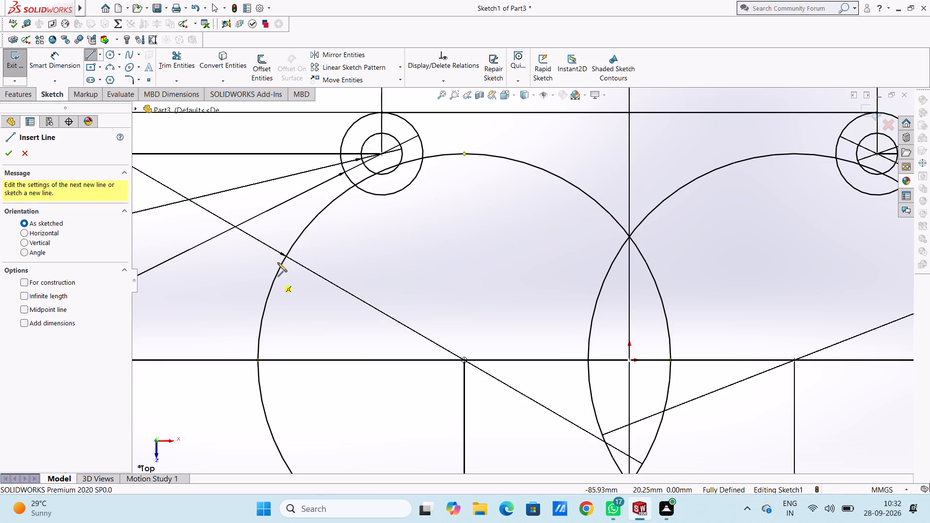
pyautogui.click(344, 135)
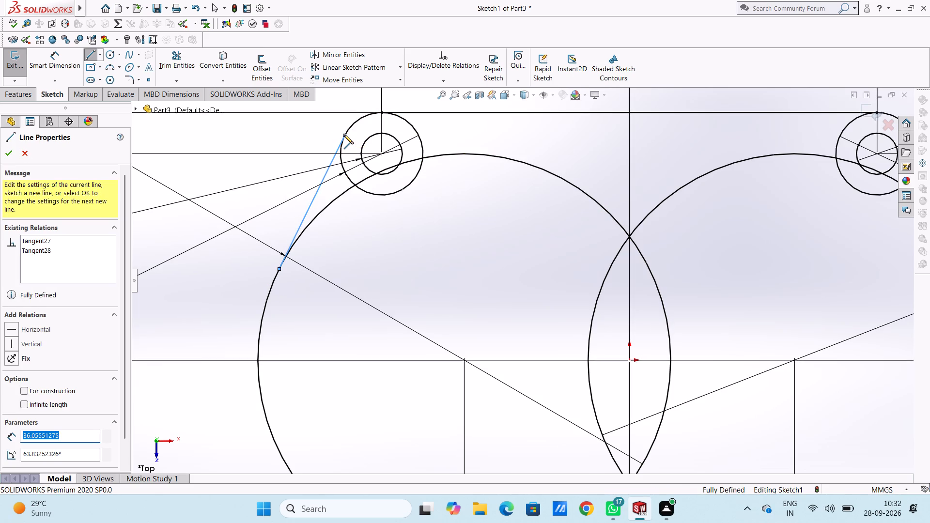
pyautogui.press('Escape')
pyautogui.press('Escape')
pyautogui.press('Escape')
# Sketch a line about 35 mm long from the left large circle to the outer side of the lower-left 20 mm circle.
pyautogui.scroll(7, 344, 135)
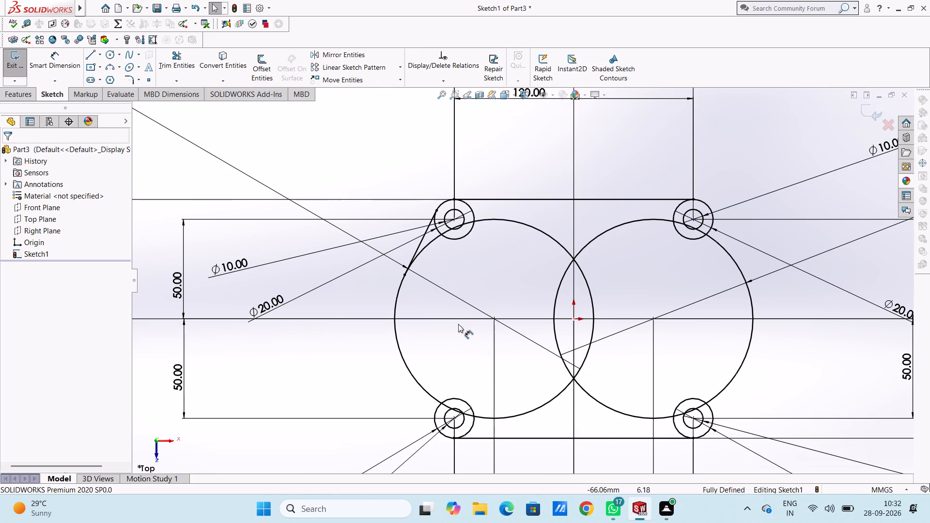
pyautogui.scroll(2, 531, 353)
pyautogui.scroll(-1, 559, 372)
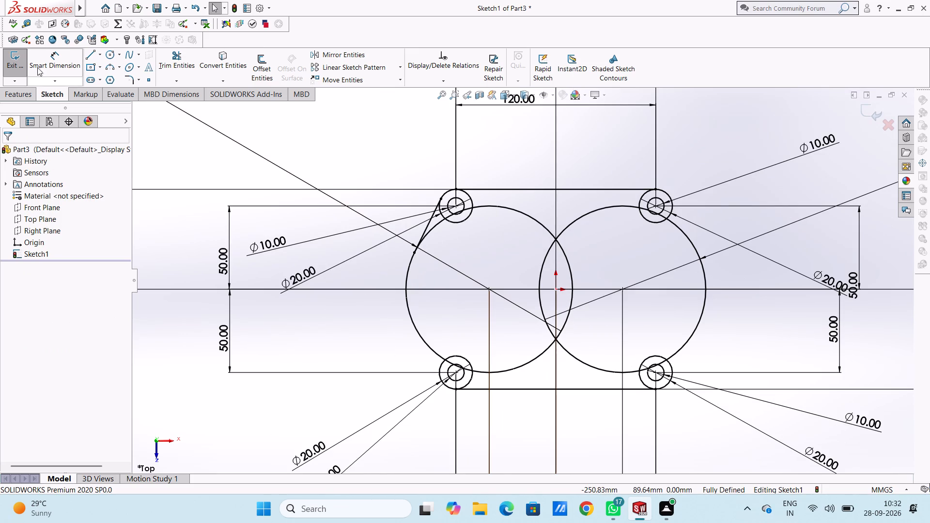
pyautogui.click(88, 52)
pyautogui.scroll(-2, 548, 400)
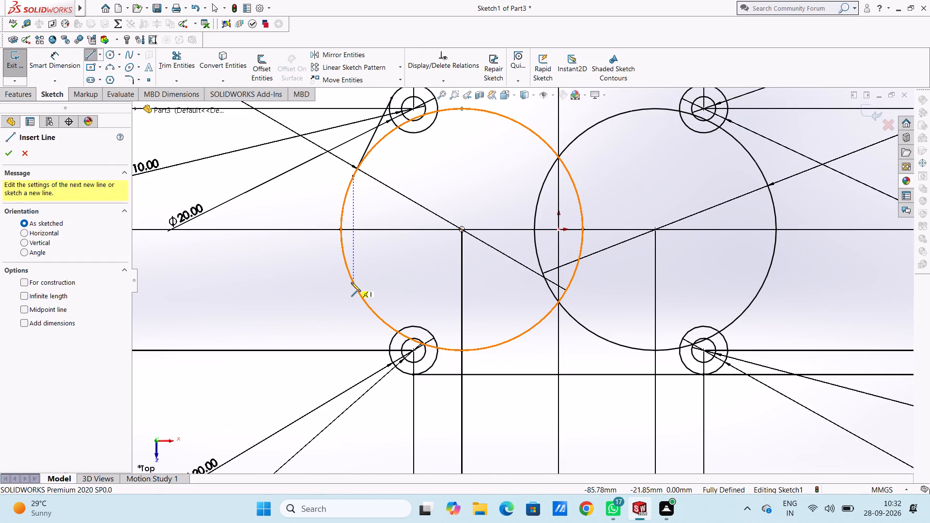
pyautogui.click(352, 282)
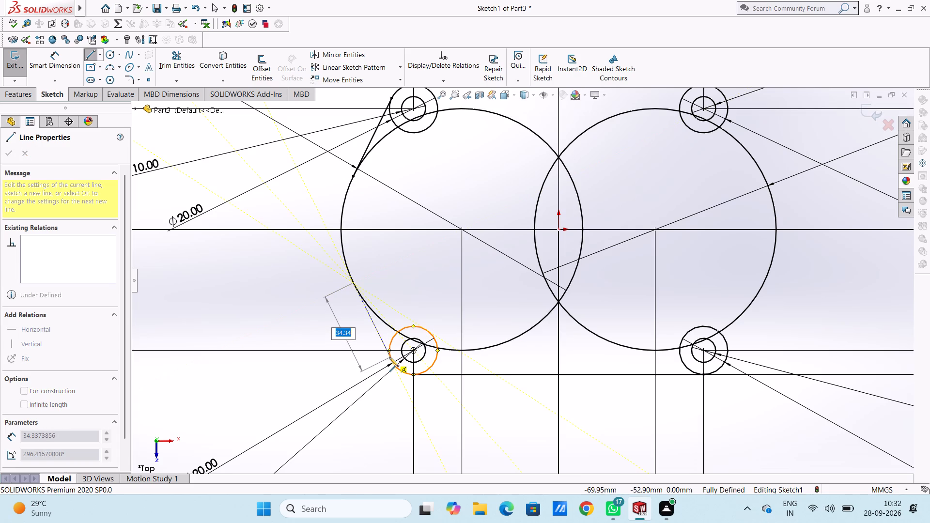
pyautogui.click(390, 358)
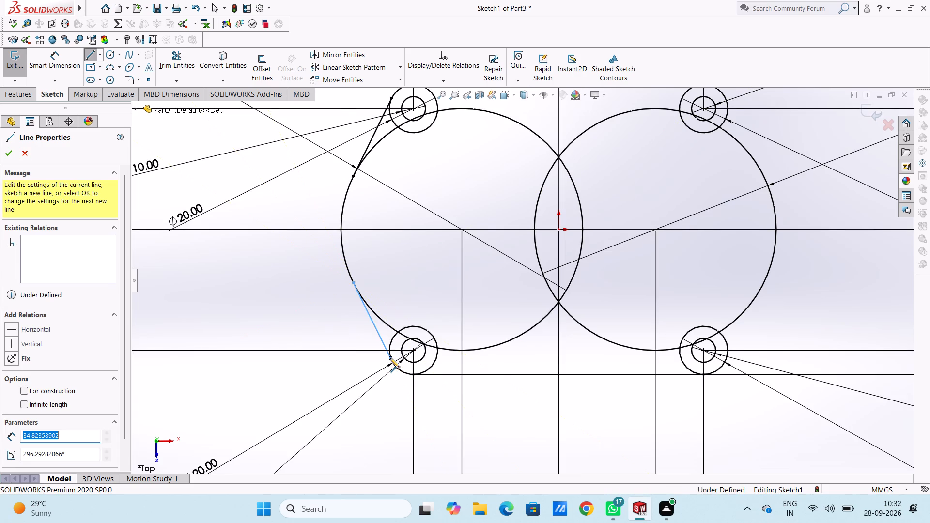
pyautogui.press('Escape')
pyautogui.press('Escape')
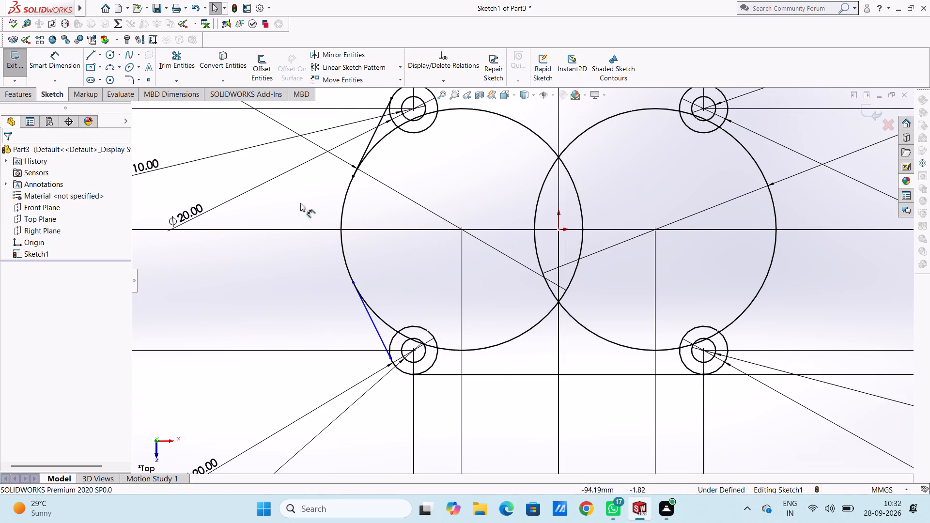
# Sketch a tangent line about 36 mm long from the right large circle to the outer side of the upper-right 20 mm circle.
pyautogui.click(91, 54)
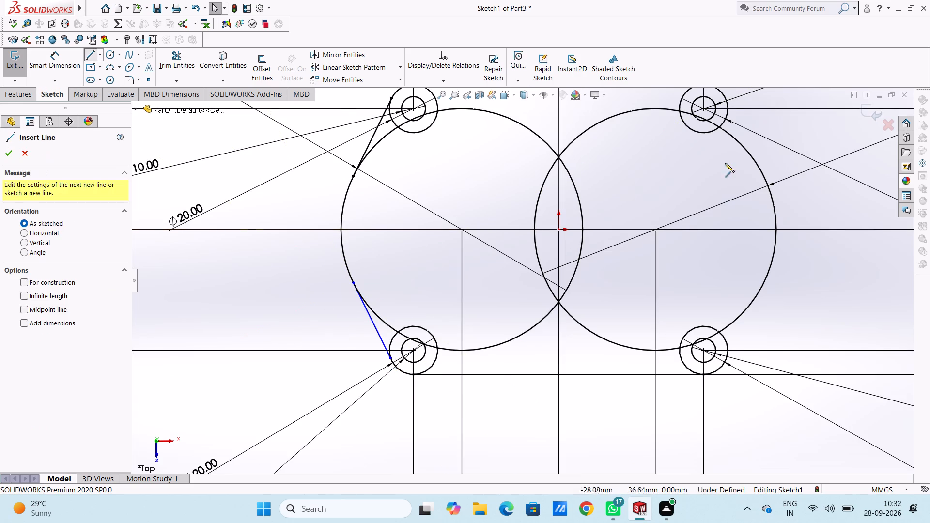
pyautogui.scroll(2, 816, 231)
pyautogui.scroll(-2, 729, 231)
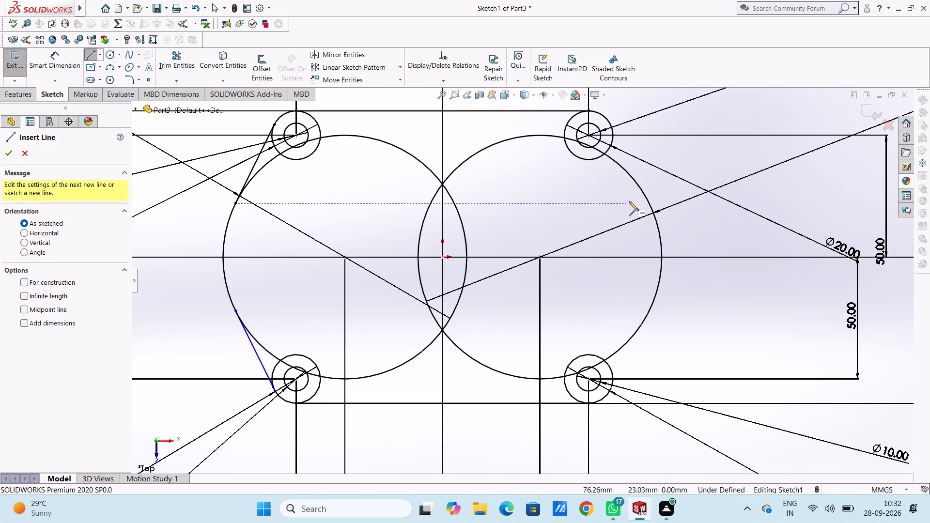
pyautogui.click(650, 205)
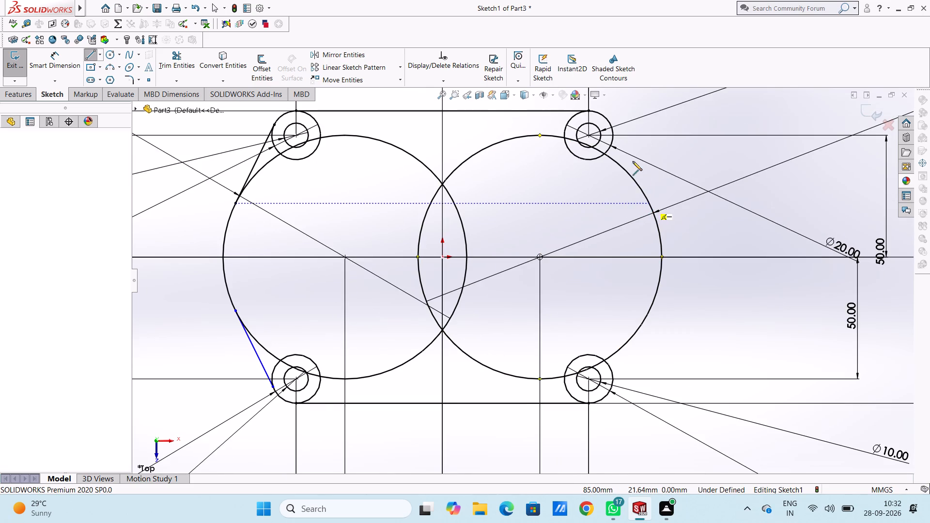
pyautogui.click(610, 124)
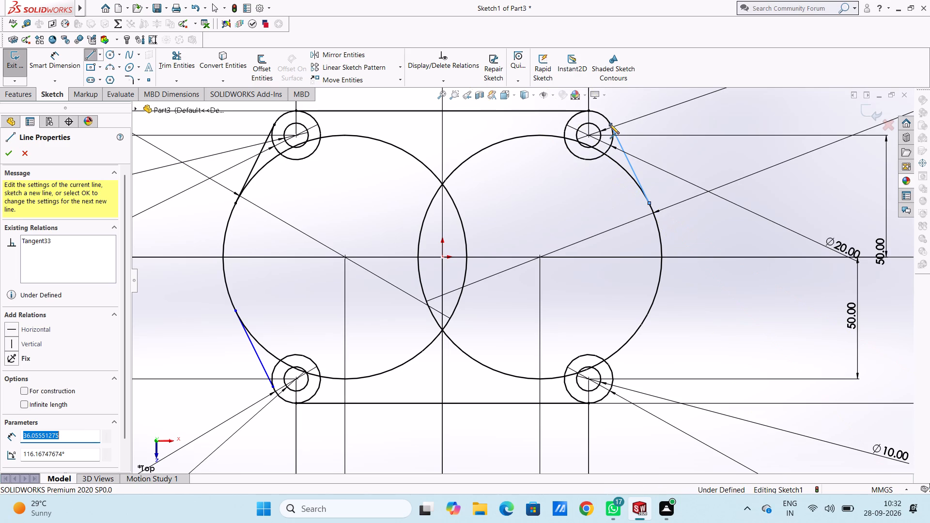
pyautogui.press('Escape')
pyautogui.press('Escape')
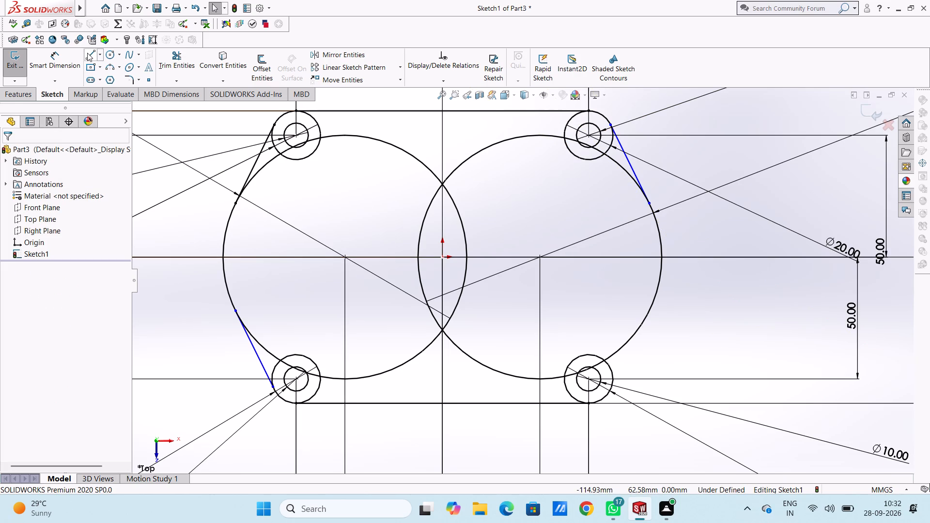
# Sketch a tangent line about 36 mm long from the right large circle to the outer side of the lower-right 20 mm circle.
pyautogui.click(88, 53)
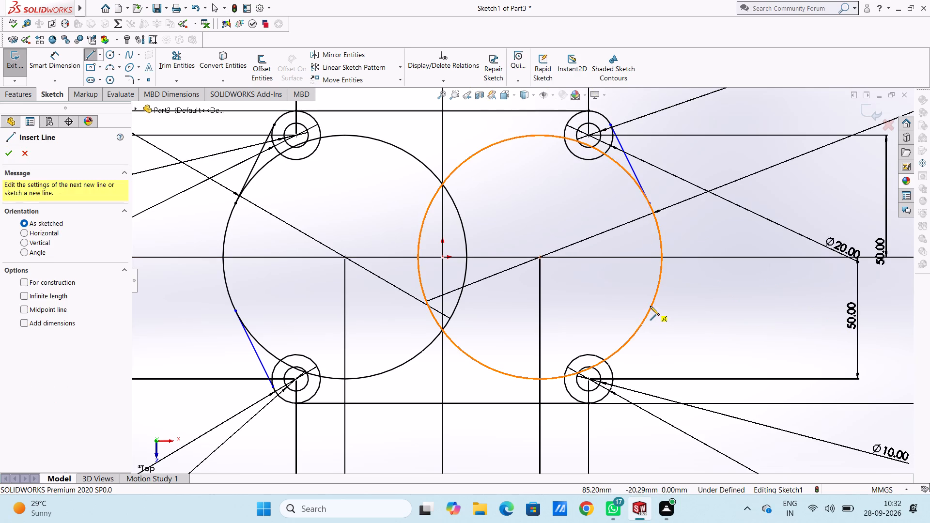
pyautogui.click(649, 308)
pyautogui.click(611, 387)
pyautogui.press('Escape')
pyautogui.press('Escape')
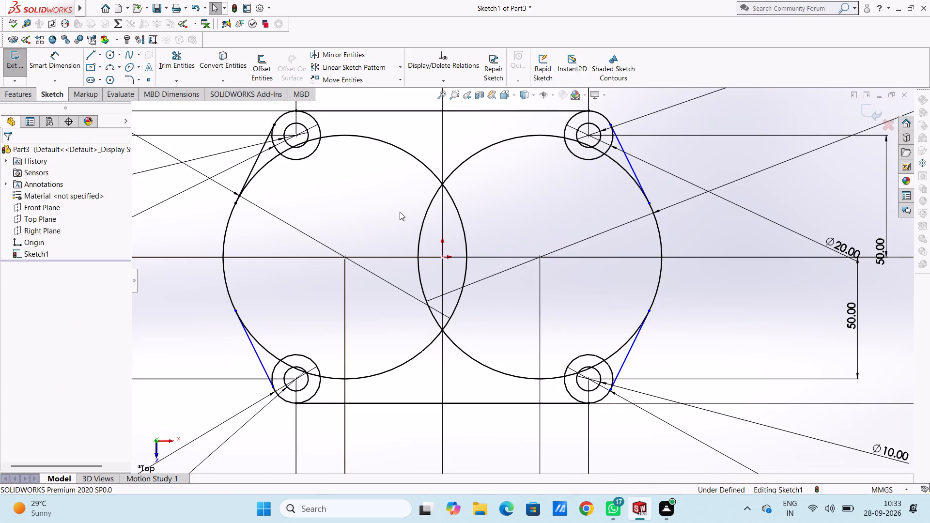
# Add a tangent relation between the lower-left slanted line and the lower-left 20 mm circle.
pyautogui.scroll(3, 400, 212)
pyautogui.scroll(-1, 376, 345)
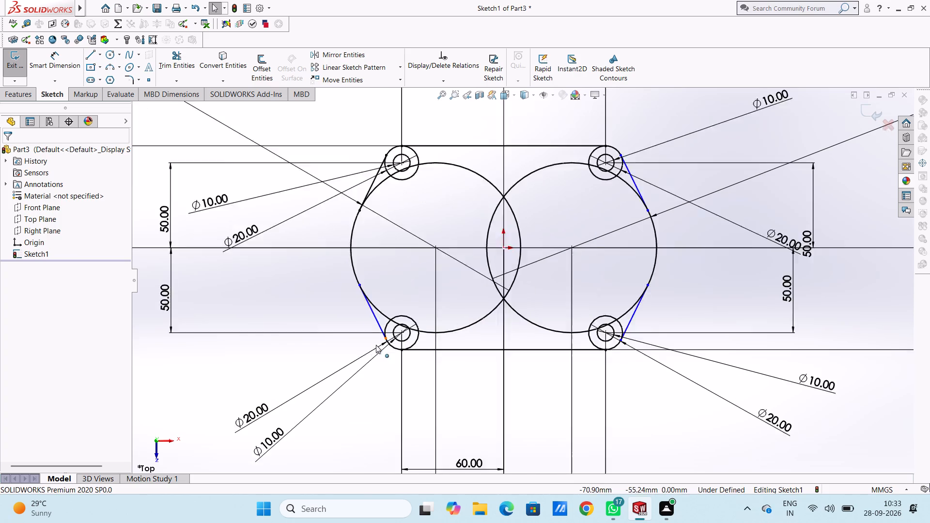
pyautogui.scroll(-2, 376, 345)
pyautogui.click(396, 308)
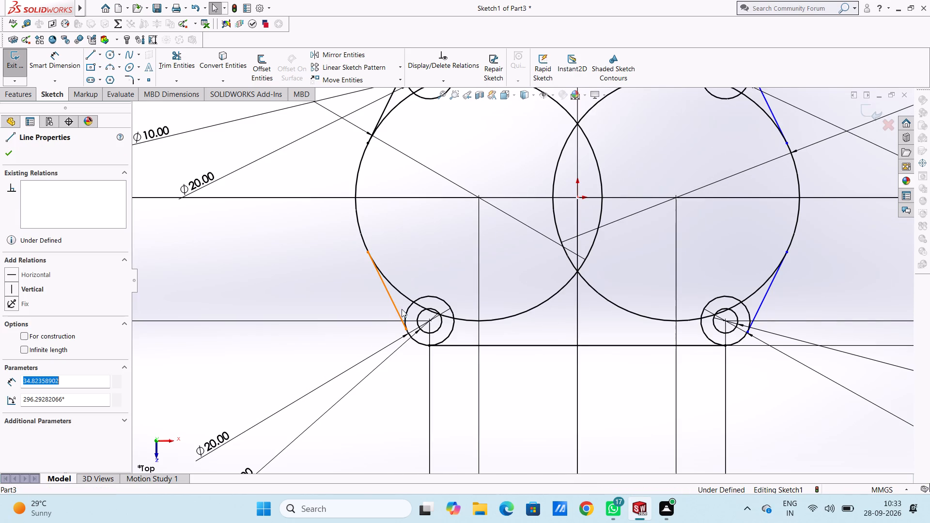
pyautogui.keyDown('ctrl'); pyautogui.click(407, 313); pyautogui.keyUp('ctrl')
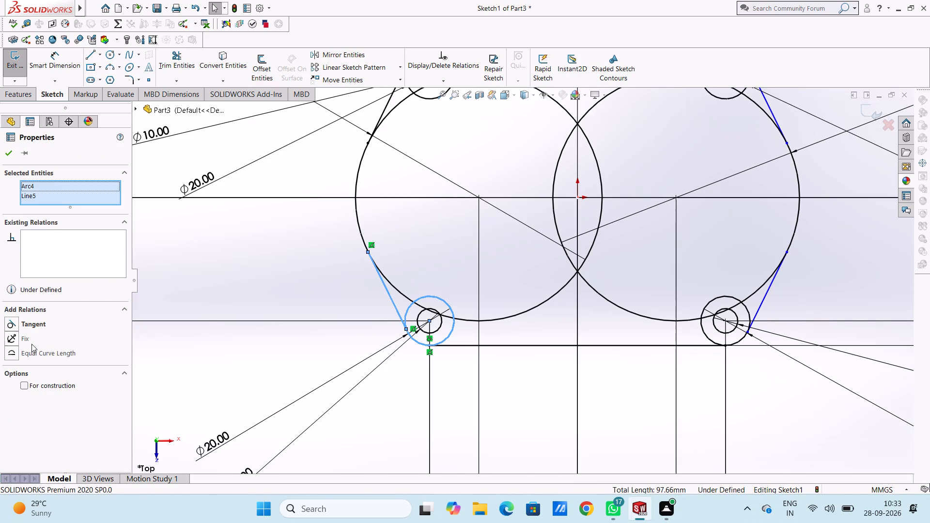
pyautogui.click(11, 325)
pyautogui.click(197, 306)
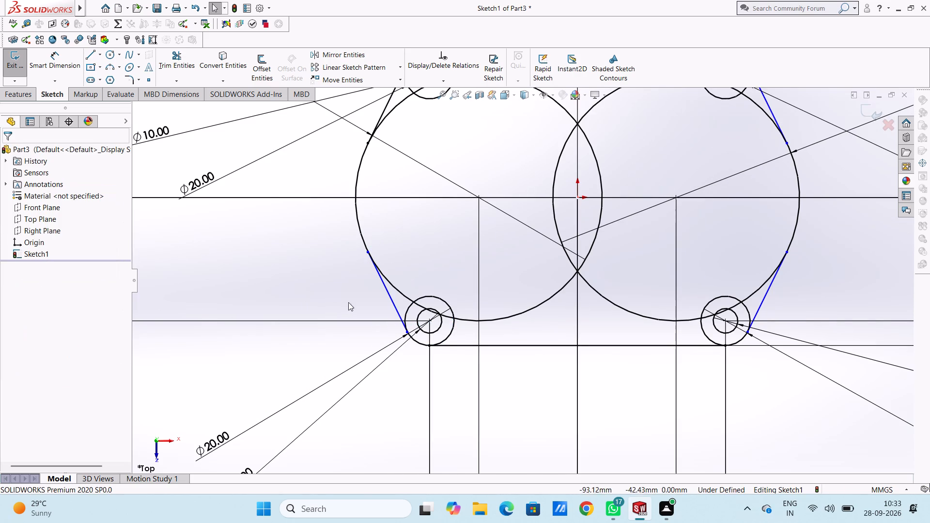
# Add a tangent relation between the lower-left slanted line and the left 100 mm circle.
pyautogui.click(392, 301)
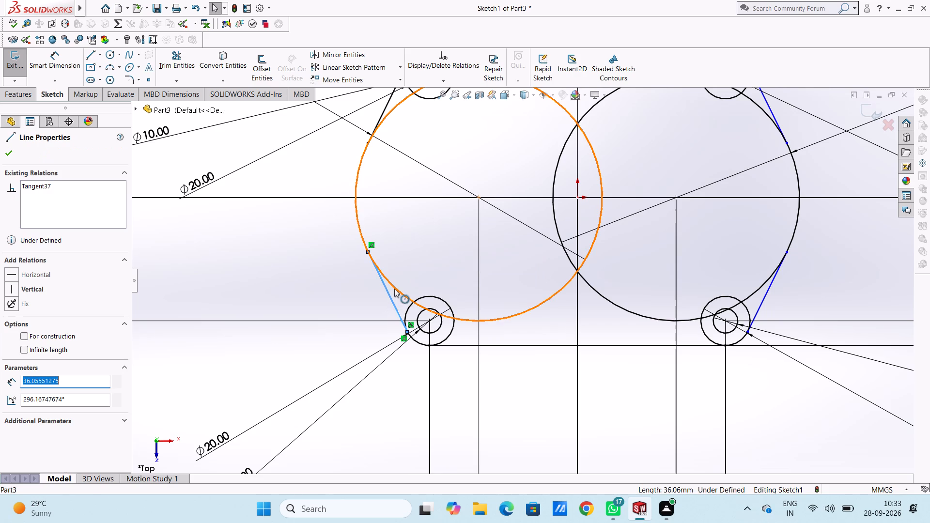
pyautogui.keyDown('ctrl'); pyautogui.click(394, 289); pyautogui.keyUp('ctrl')
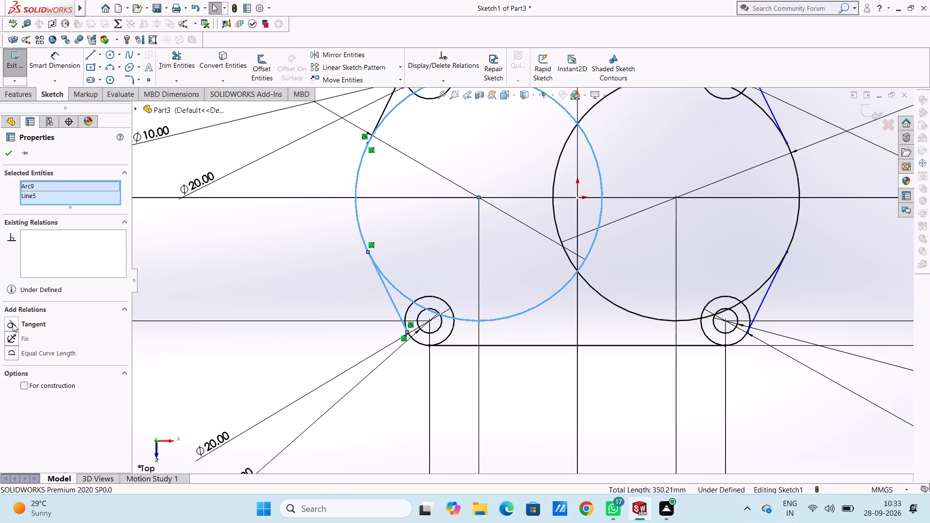
pyautogui.click(13, 323)
pyautogui.click(291, 309)
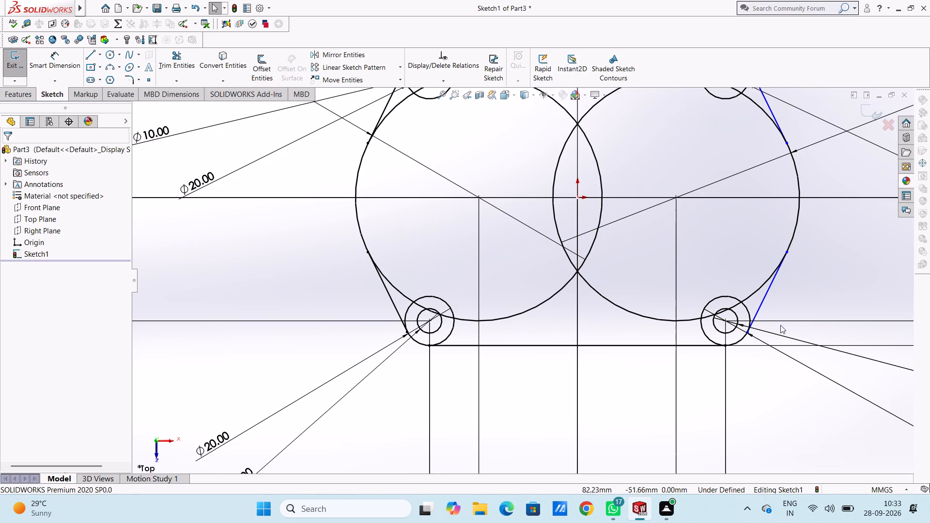
# Add a tangent relation between the lower-right slanted line and the right 100 mm circle.
pyautogui.click(763, 302)
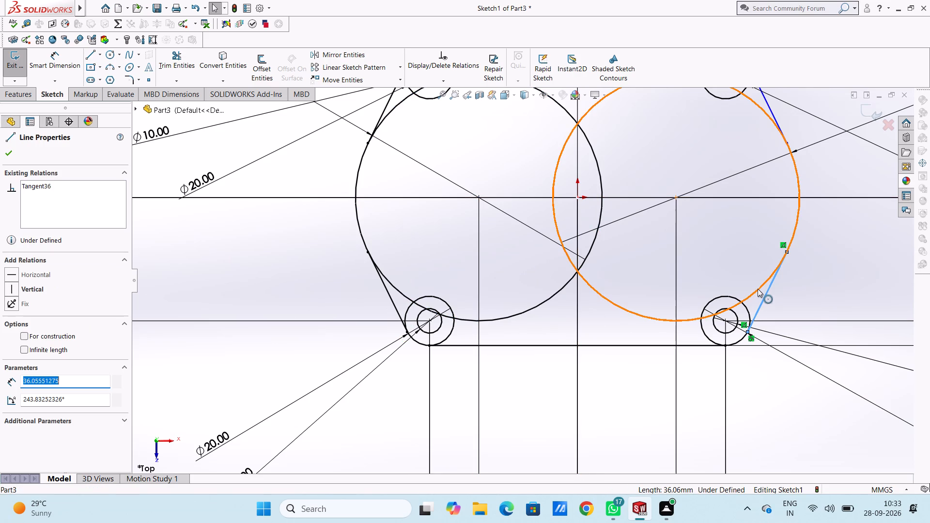
pyautogui.keyDown('ctrl'); pyautogui.click(758, 289); pyautogui.keyUp('ctrl')
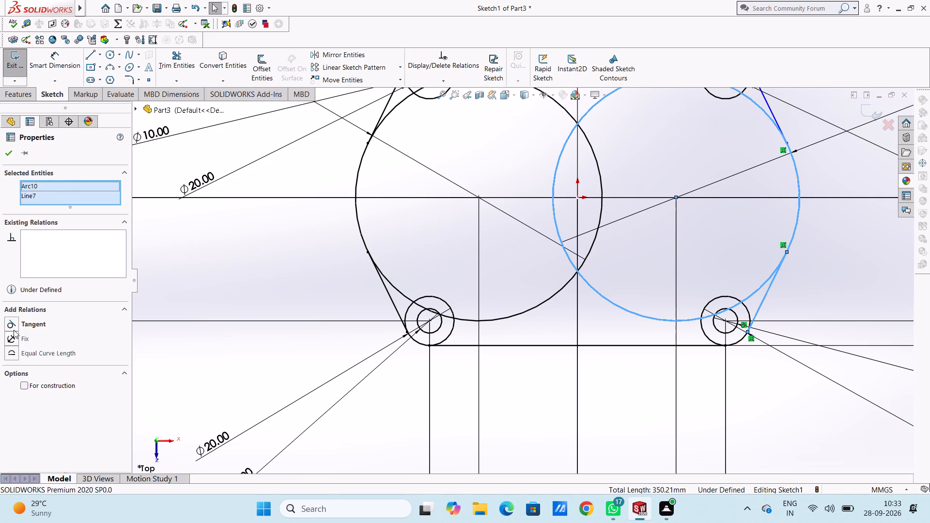
pyautogui.click(10, 326)
pyautogui.click(302, 282)
# Apply a tangent relation between the upper-right slanted line and the upper-right 20 mm circle.
pyautogui.scroll(4, 310, 281)
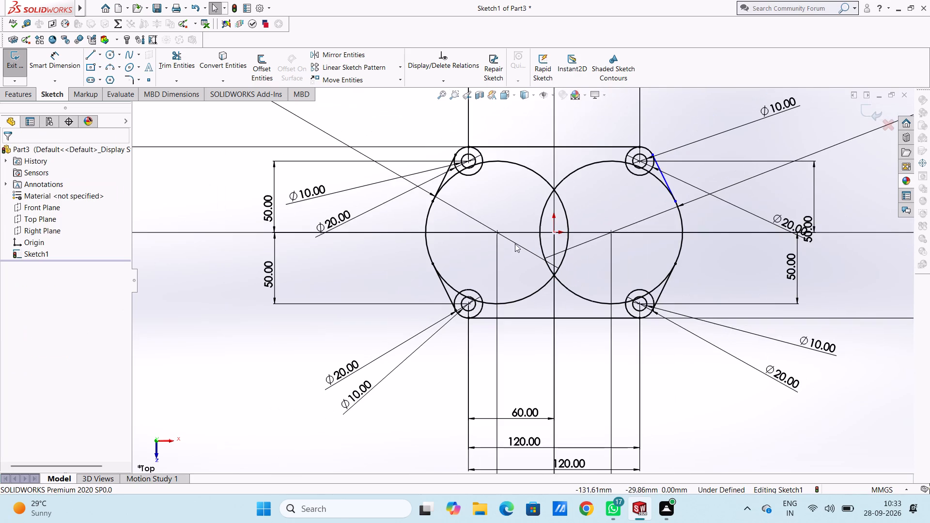
pyautogui.scroll(-3, 717, 172)
pyautogui.scroll(-3, 634, 186)
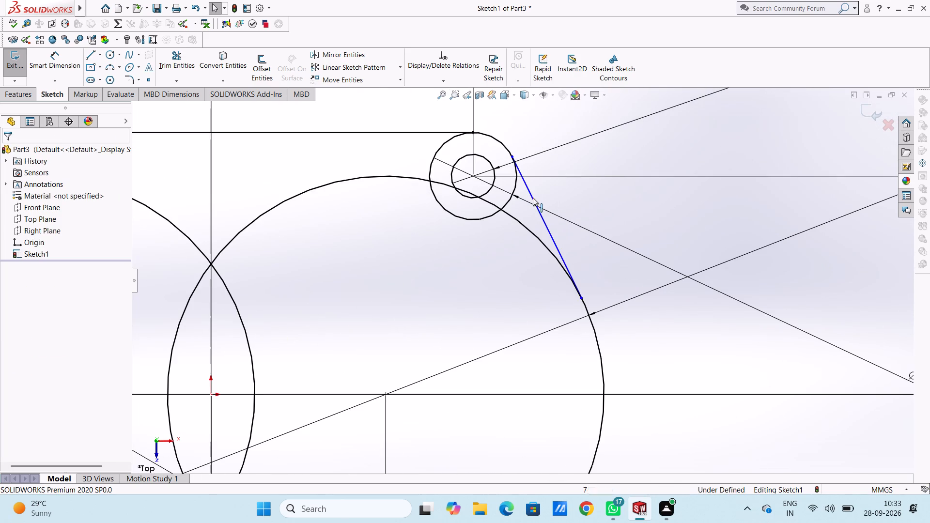
pyautogui.click(532, 197)
pyautogui.keyDown('ctrl'); pyautogui.click(513, 191); pyautogui.keyUp('ctrl')
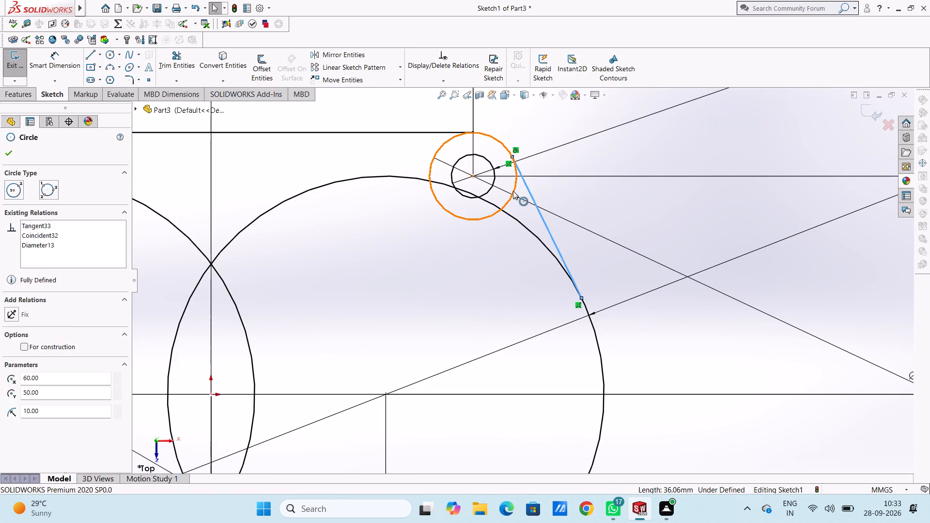
pyautogui.click(5, 323)
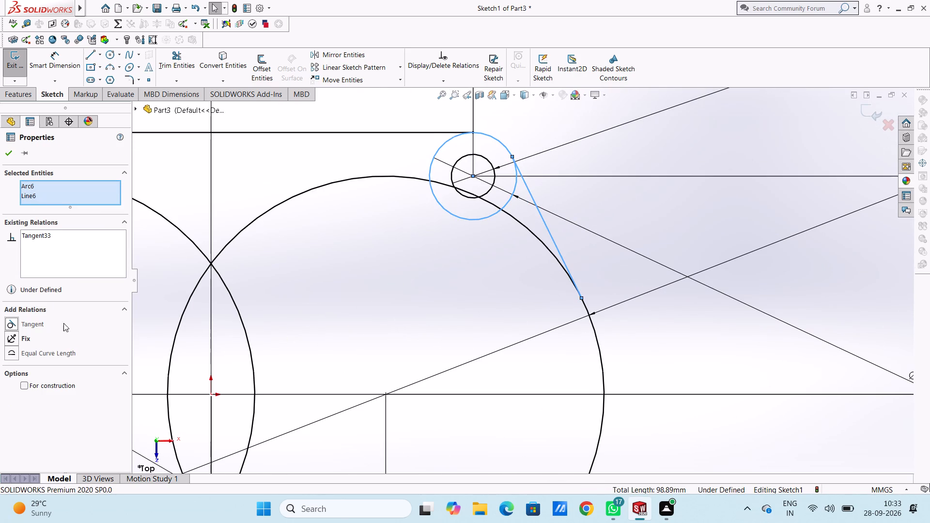
pyautogui.click(437, 276)
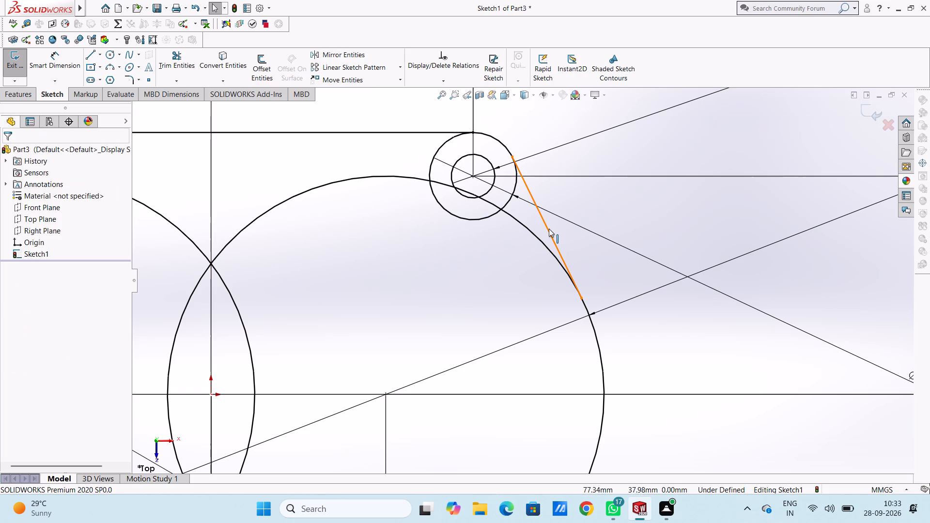
# Add a tangent relation between the upper-right slanted line and the right 100 mm circle.
pyautogui.click(549, 229)
pyautogui.keyDown('ctrl'); pyautogui.click(543, 244); pyautogui.keyUp('ctrl')
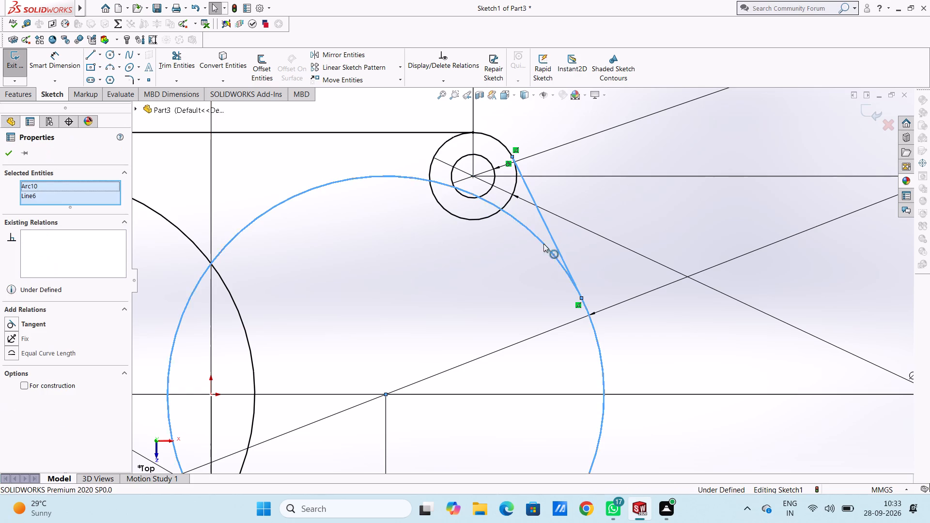
pyautogui.click(14, 324)
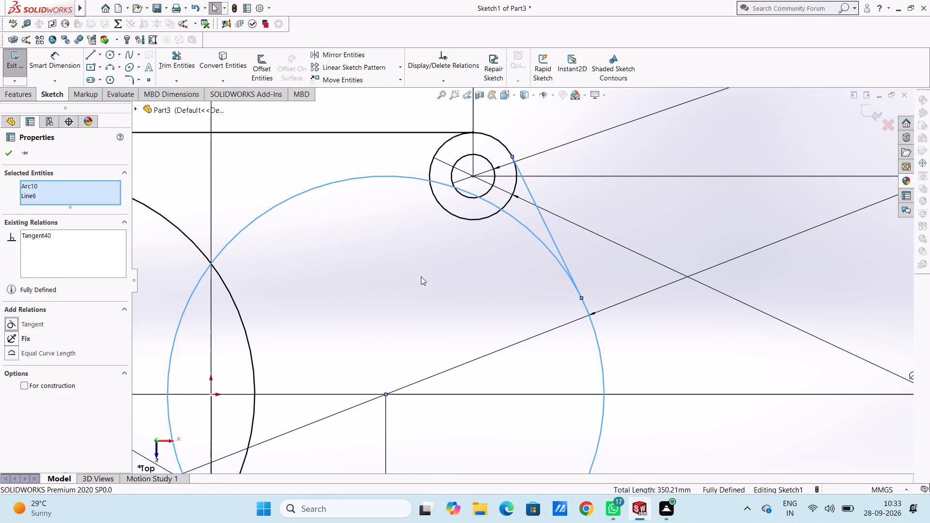
pyautogui.click(421, 276)
# Trim the left 100 mm circle's arc from inside the upper-left 20 mm circle out to the slanted tangent line.
pyautogui.scroll(10, 421, 276)
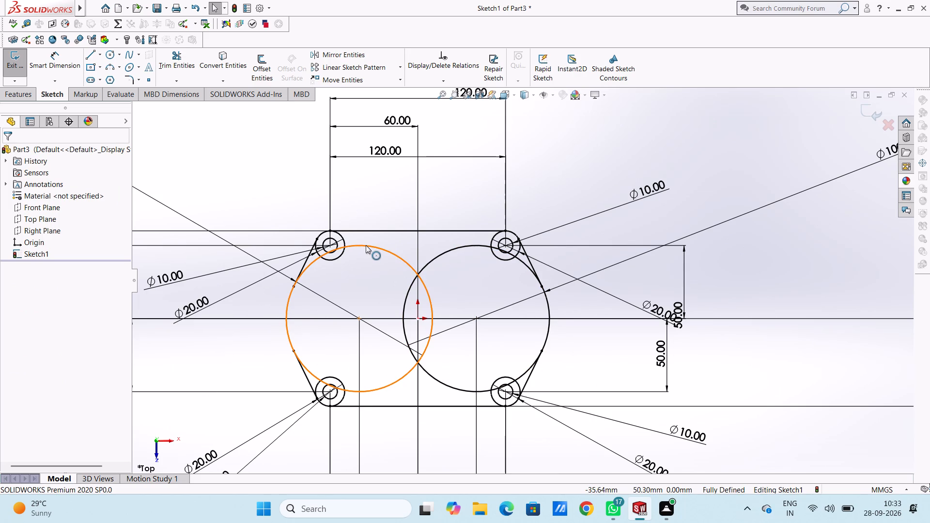
pyautogui.click(177, 54)
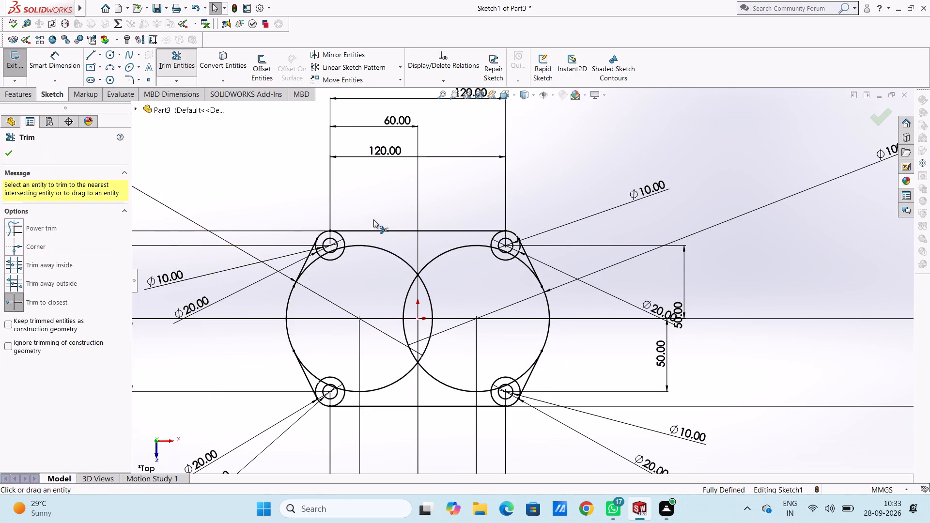
pyautogui.scroll(-5, 393, 257)
pyautogui.click(322, 245)
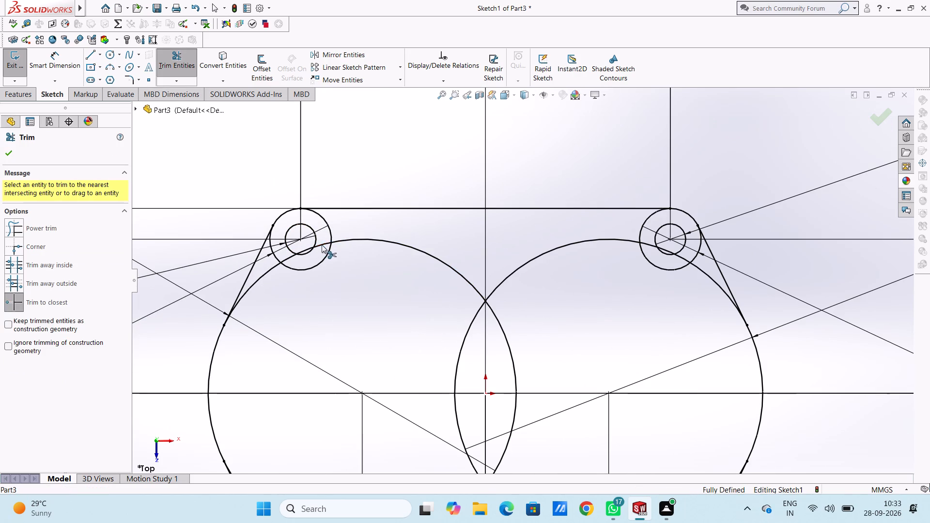
pyautogui.click(306, 247)
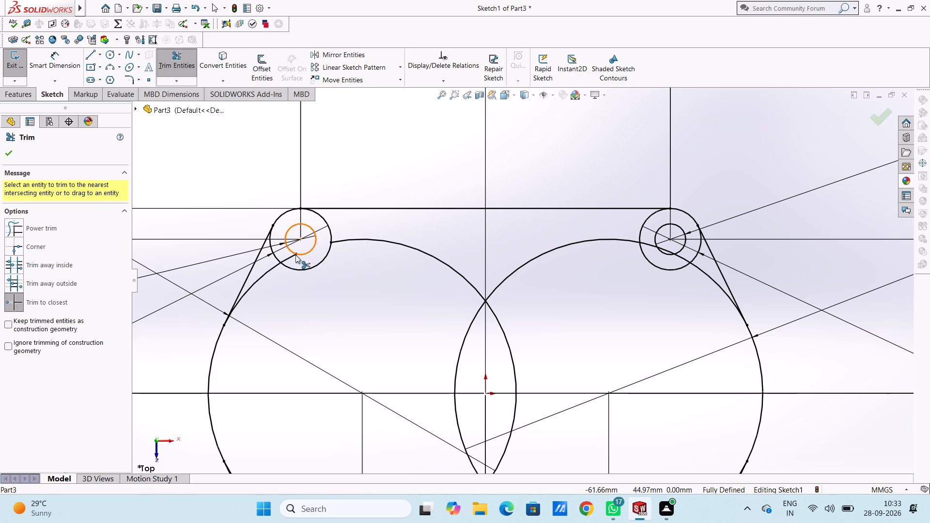
pyautogui.click(290, 258)
pyautogui.click(276, 266)
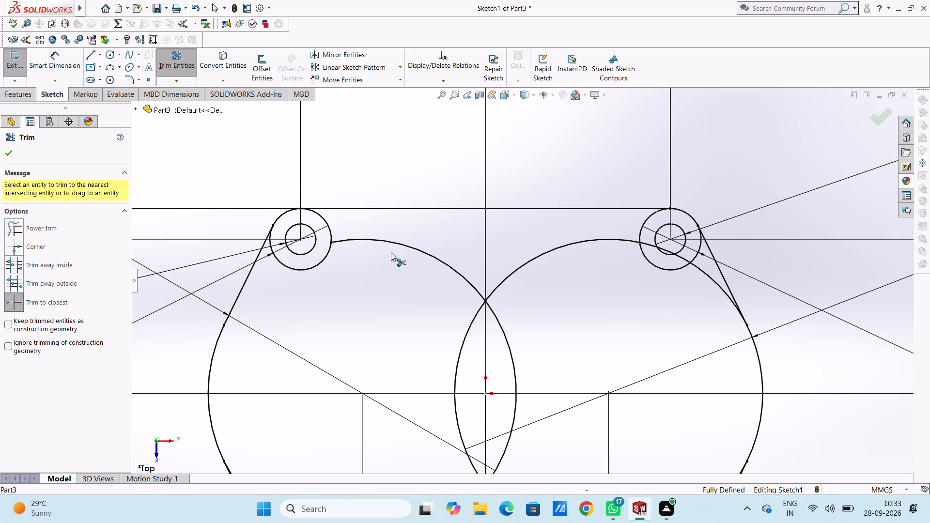
# Trim away both 100 mm circles' upper and lower arcs between the corner circles, including the overlapping arcs around the origin.
pyautogui.click(396, 244)
pyautogui.click(489, 293)
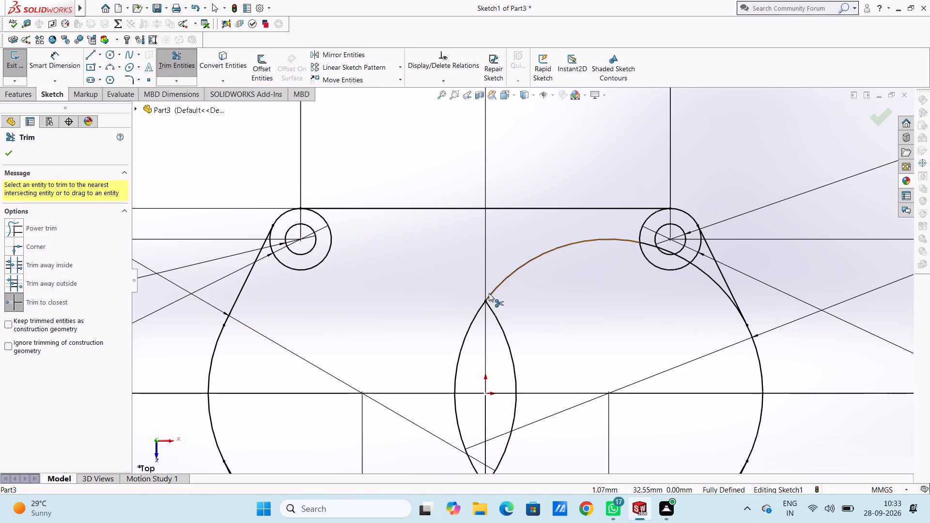
pyautogui.click(489, 309)
pyautogui.click(479, 306)
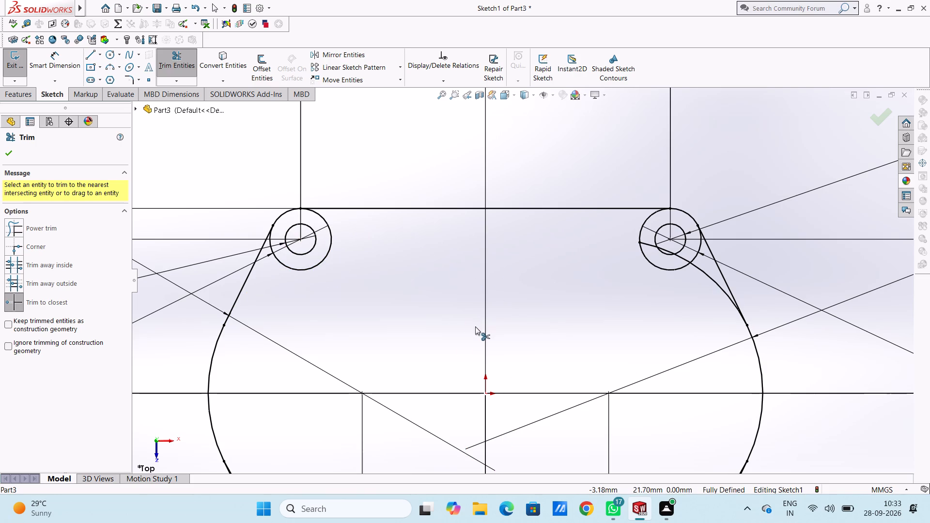
pyautogui.scroll(5, 475, 326)
pyautogui.scroll(-4, 498, 400)
pyautogui.click(467, 380)
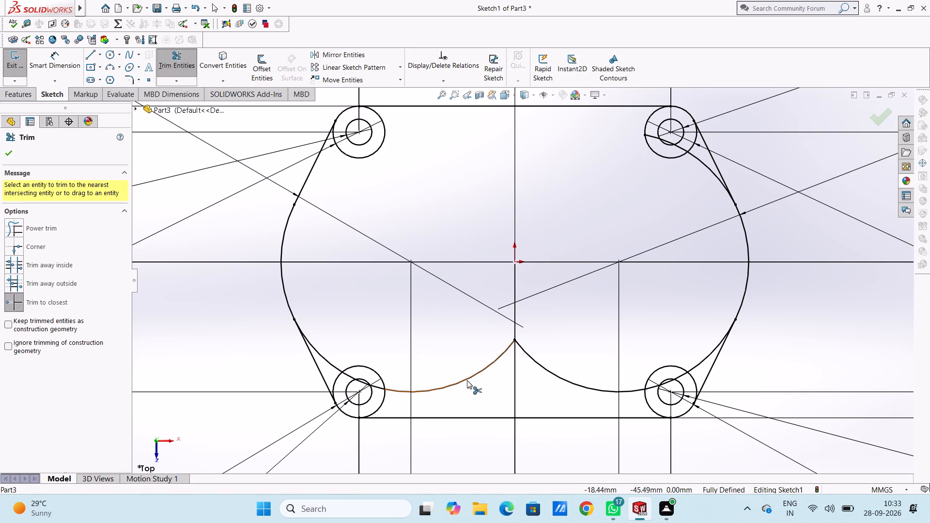
pyautogui.click(535, 361)
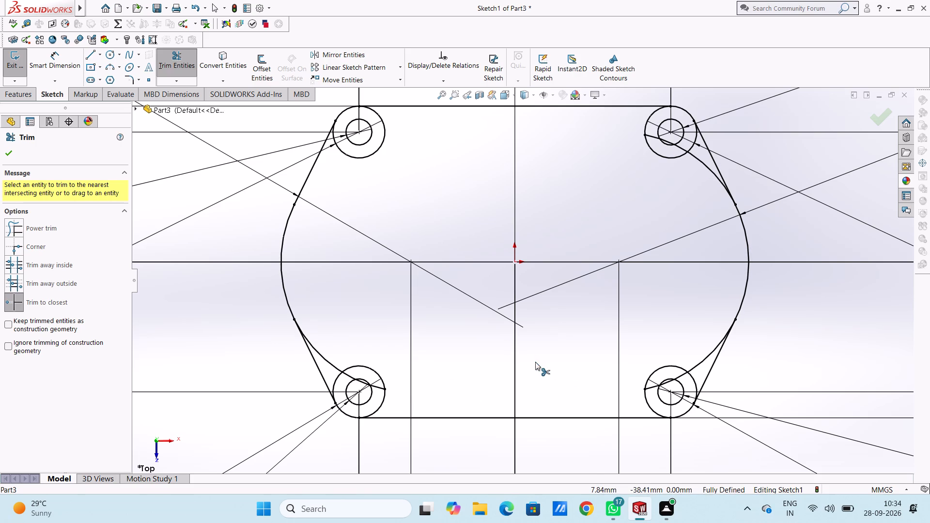
# Trim the leftover 100 mm arc at the lower-left corner and the inner arcs of both left 20 mm circles.
pyautogui.click(322, 357)
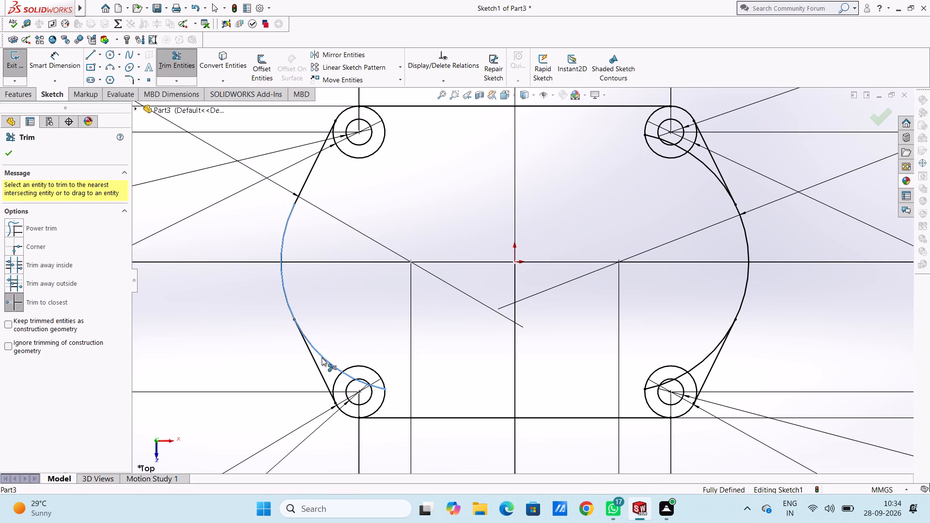
pyautogui.click(348, 376)
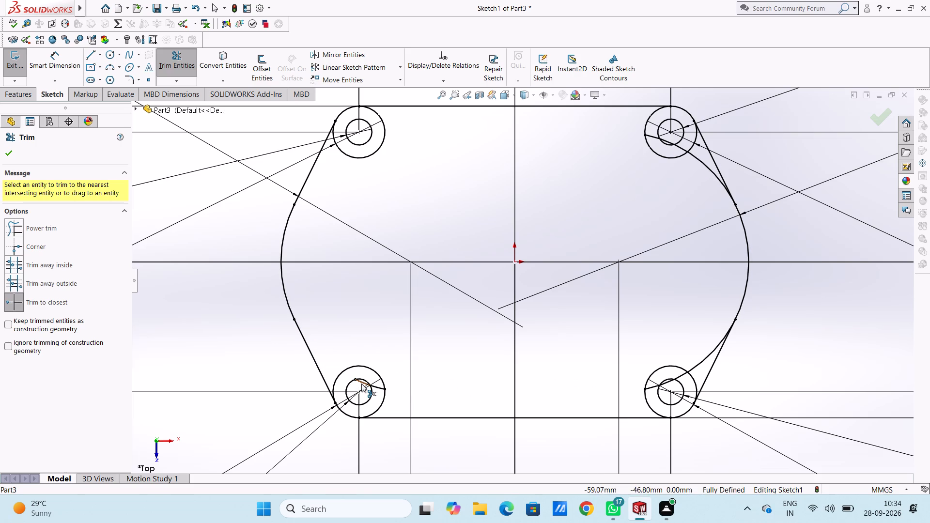
pyautogui.click(361, 384)
pyautogui.click(375, 386)
pyautogui.click(381, 376)
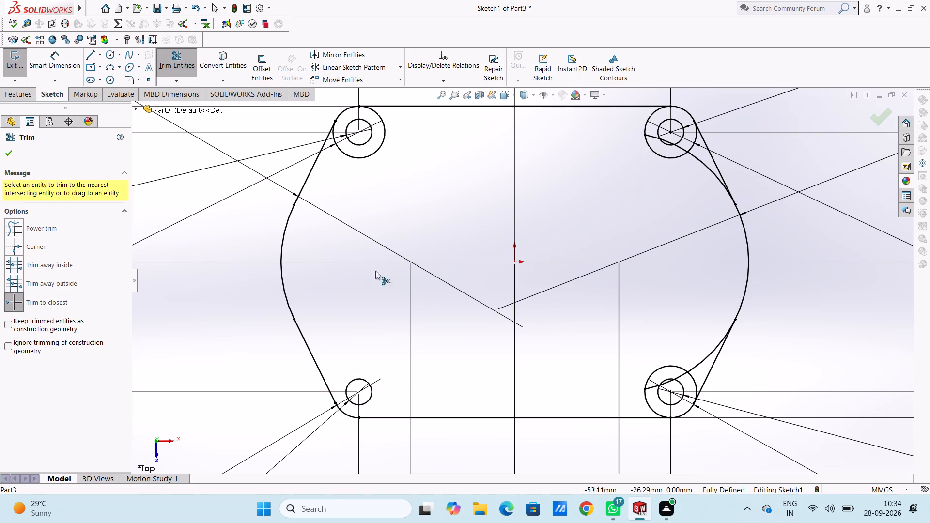
pyautogui.click(371, 153)
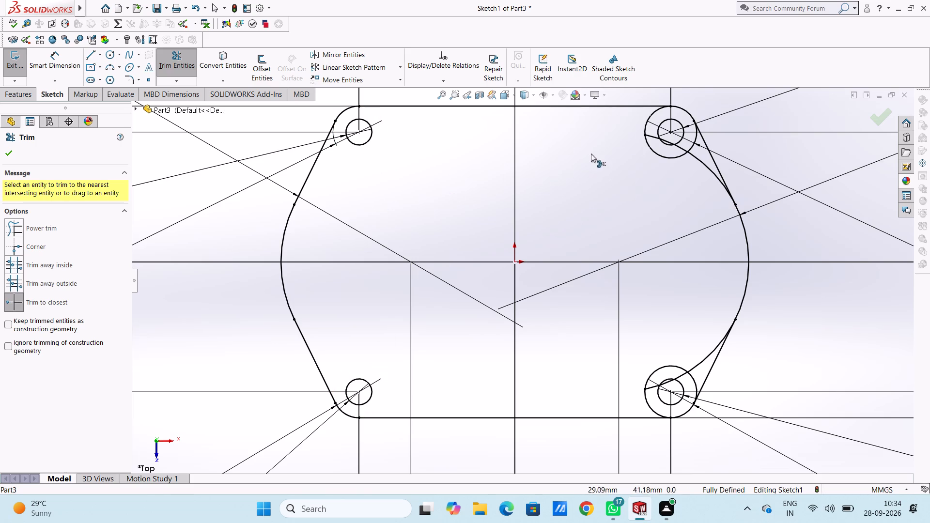
# Trim the upper-right 20 mm circle's inner arc and the leftover 100 mm arc at that corner.
pyautogui.click(650, 121)
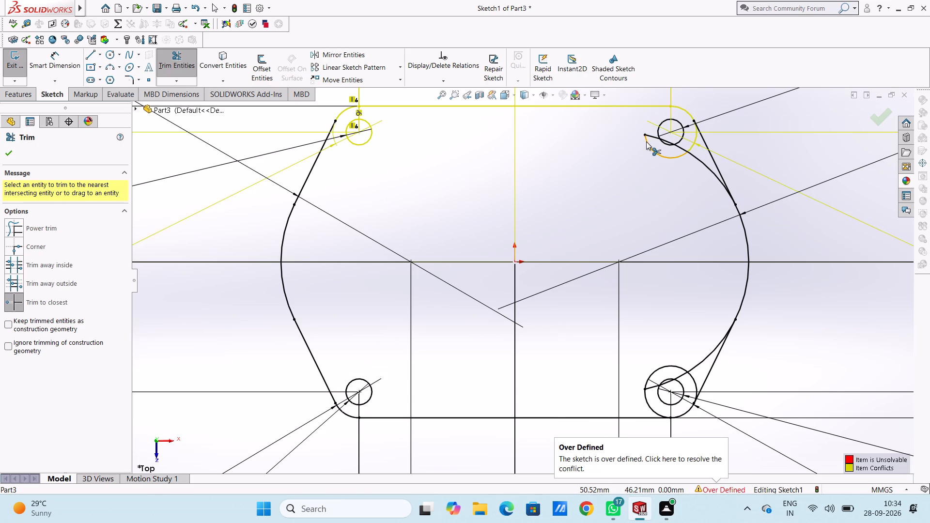
pyautogui.click(647, 141)
pyautogui.click(650, 136)
pyautogui.click(668, 141)
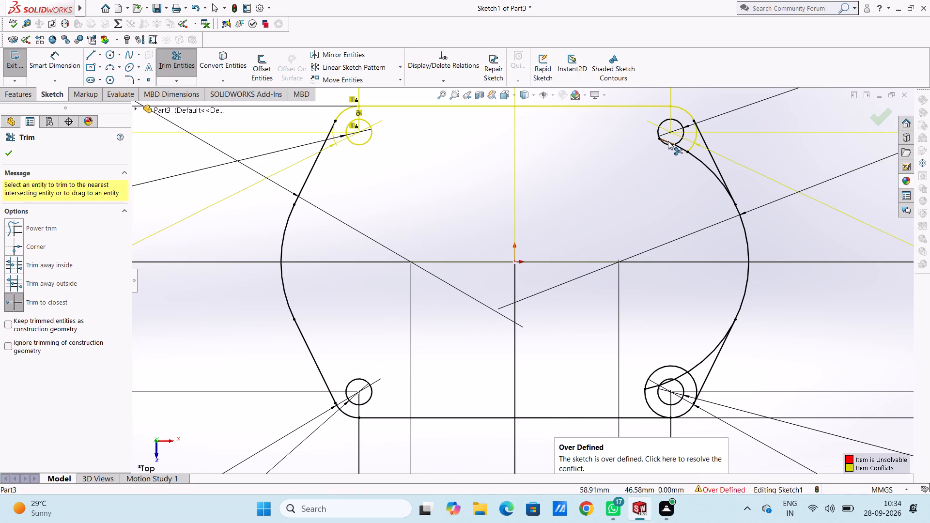
pyautogui.click(681, 148)
pyautogui.click(695, 154)
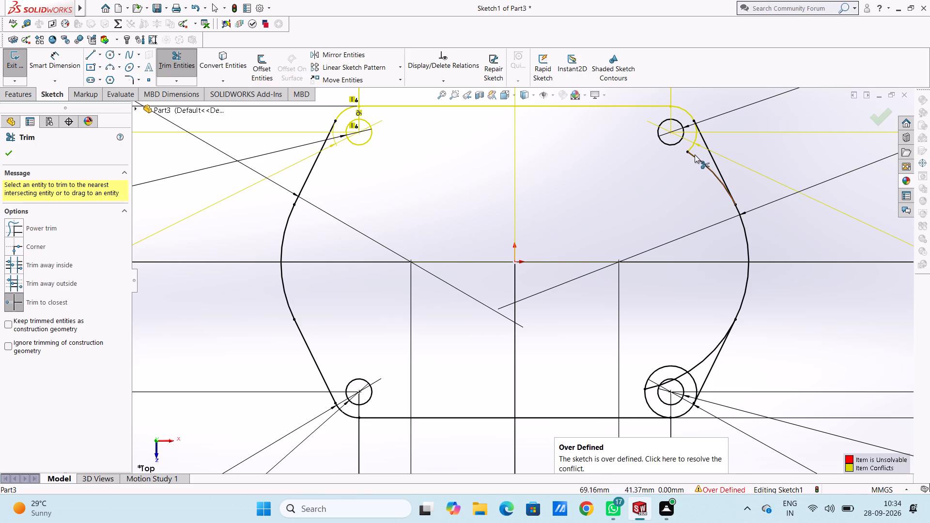
pyautogui.click(693, 148)
# Trim the lower-right 20 mm circle's inner arc and the leftover 100 mm arc at that corner, then end trimming.
pyautogui.scroll(6, 666, 194)
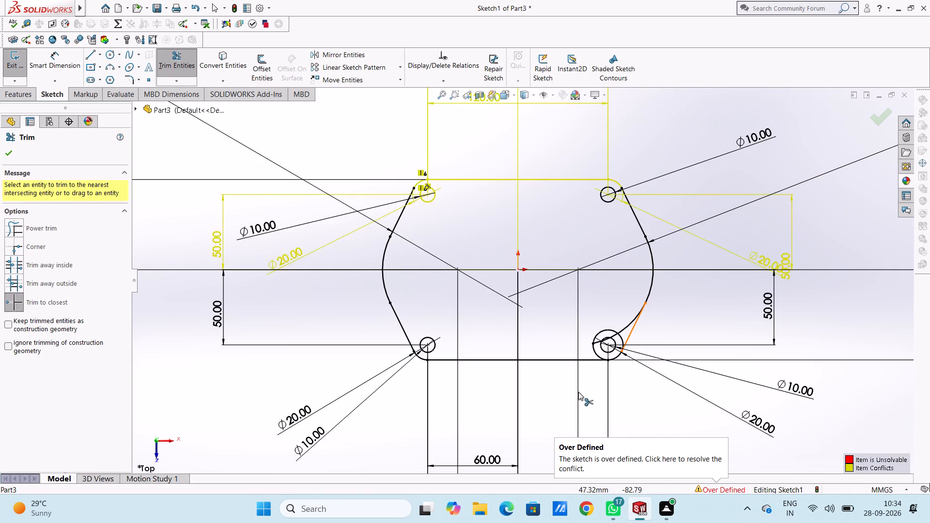
pyautogui.scroll(-4, 654, 338)
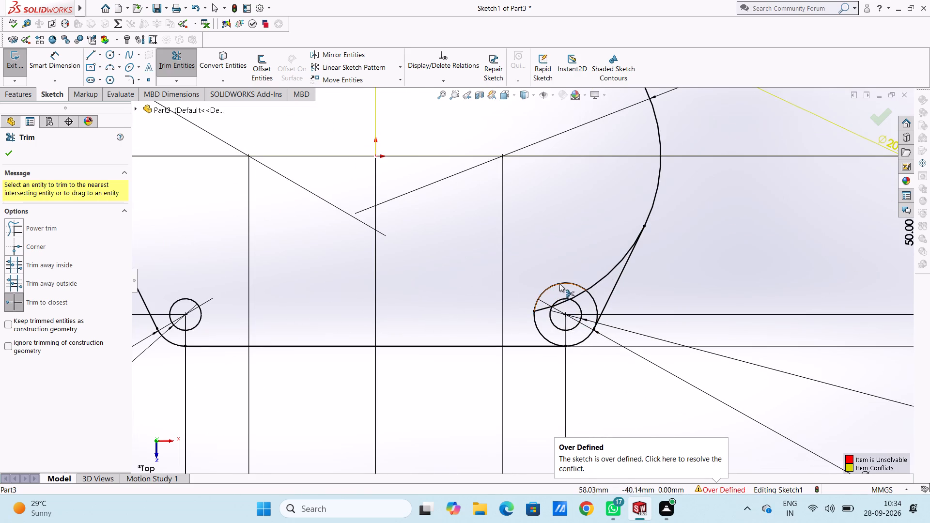
pyautogui.click(559, 283)
pyautogui.moveTo(547, 292); pyautogui.dragTo(540, 300)
pyautogui.moveTo(538, 311); pyautogui.dragTo(537, 316)
pyautogui.click(537, 315)
pyautogui.click(535, 314)
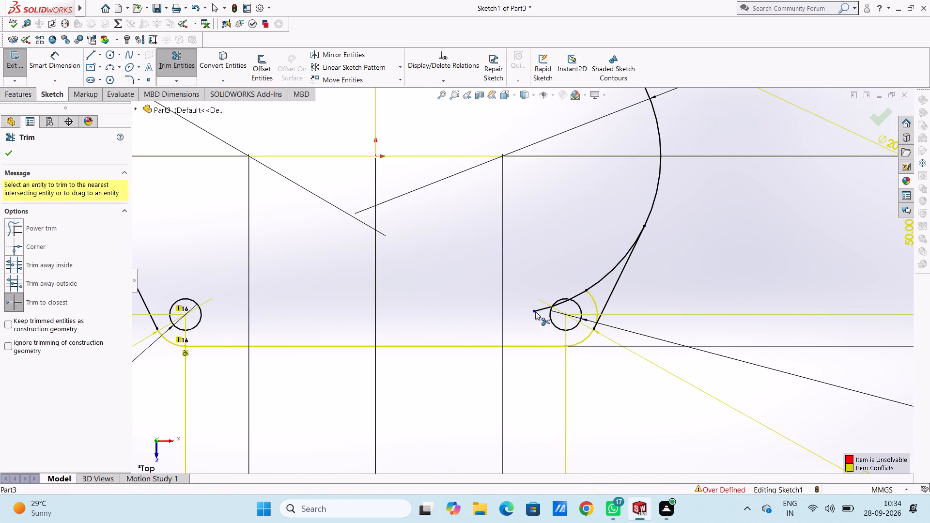
pyautogui.click(535, 311)
pyautogui.click(579, 294)
pyautogui.click(561, 304)
pyautogui.click(594, 288)
pyautogui.click(589, 293)
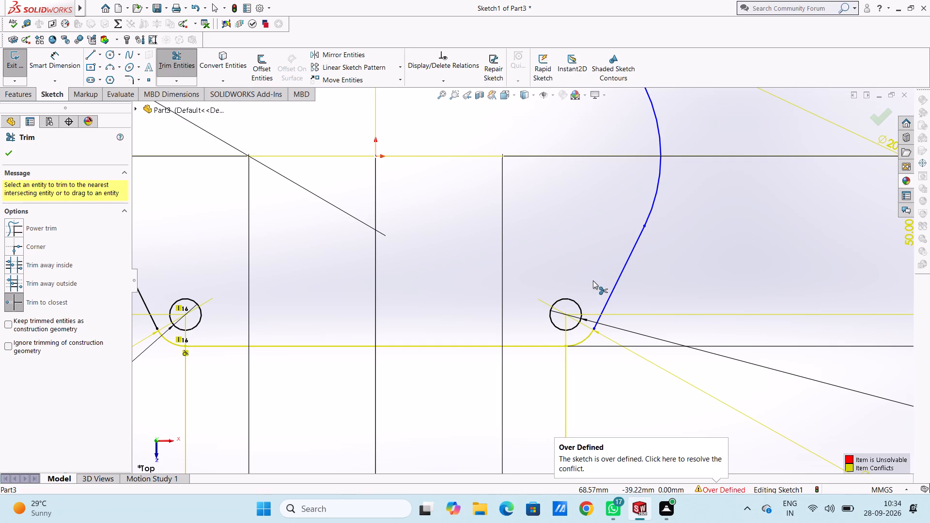
pyautogui.scroll(10, 592, 280)
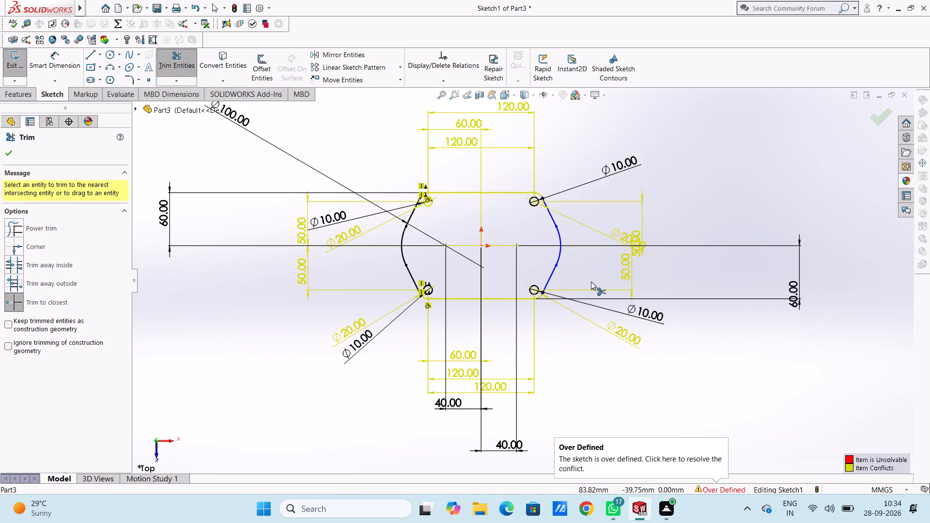
pyautogui.press('Escape')
pyautogui.press('Escape')
# Delete the 20 mm diameter dimensions of the upper-right and lower-right corner arcs to clear the sketch's conflicts.
pyautogui.click(617, 237)
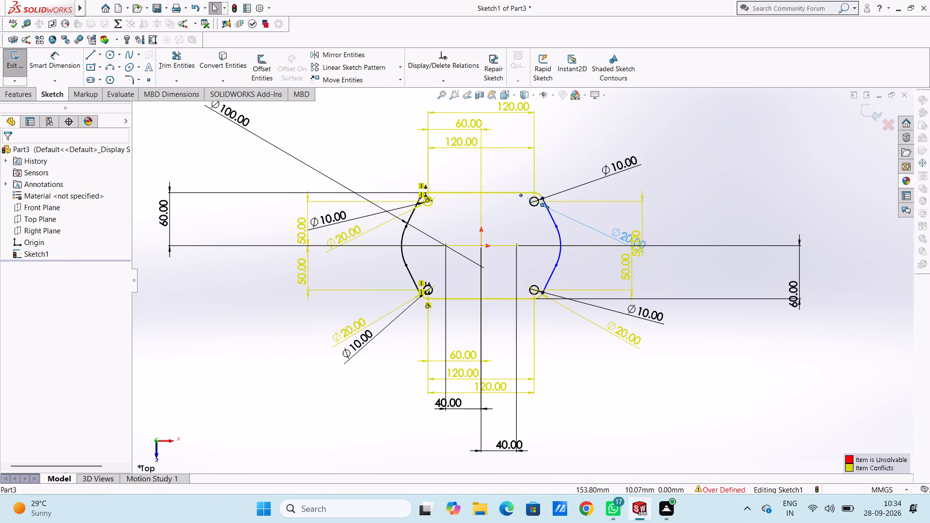
pyautogui.press('Delete')
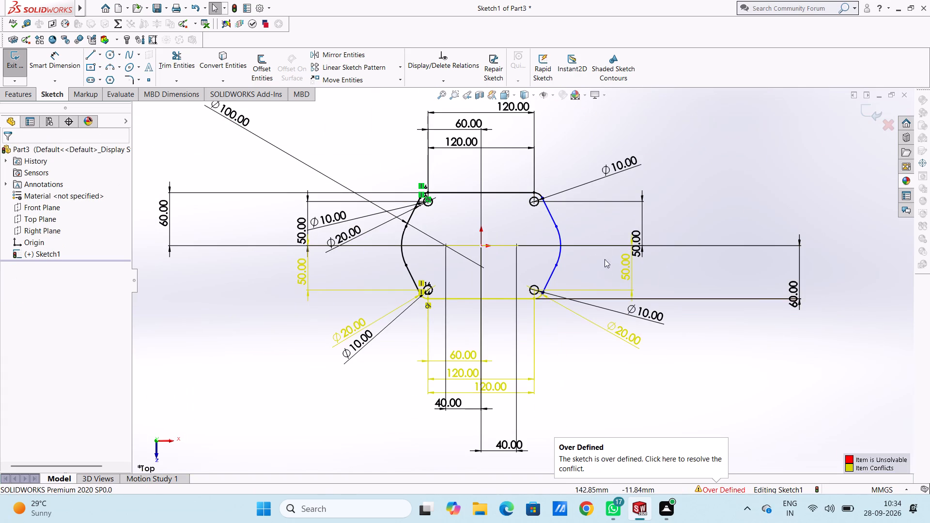
pyautogui.click(610, 329)
pyautogui.press('Delete')
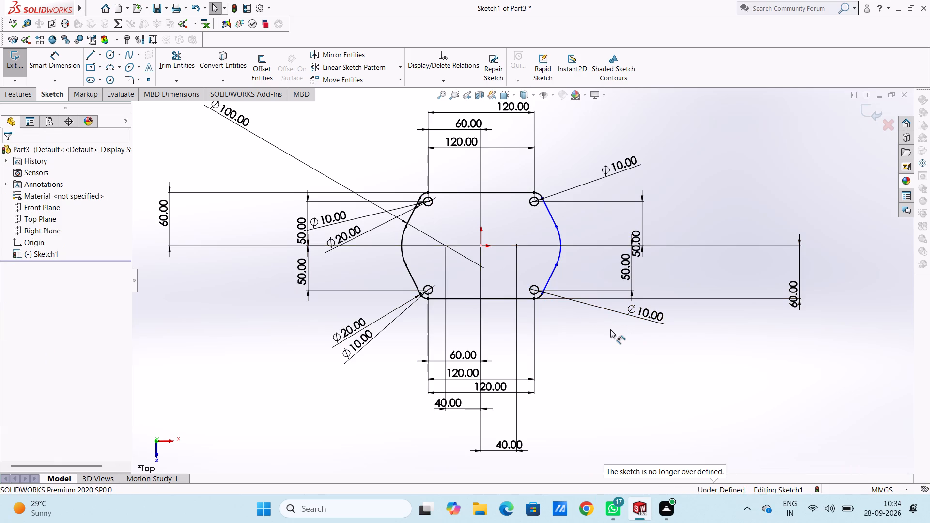
pyautogui.press('Escape')
pyautogui.press('Escape')
# Examine the sketch's lower-right corner, where the under-defined slanted line meets the corner arc.
pyautogui.scroll(-4, 573, 292)
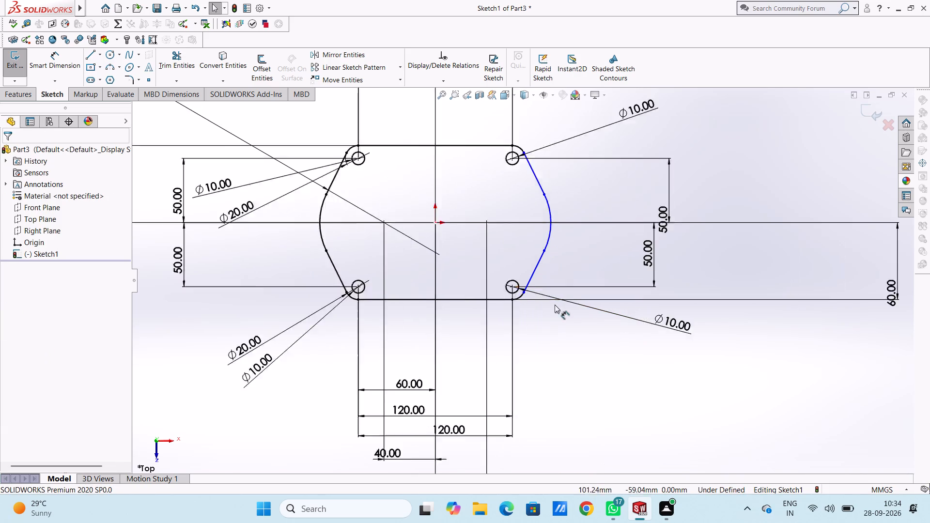
pyautogui.scroll(-1, 555, 305)
pyautogui.scroll(-5, 459, 294)
pyautogui.scroll(-5, 571, 248)
pyautogui.scroll(-5, 508, 348)
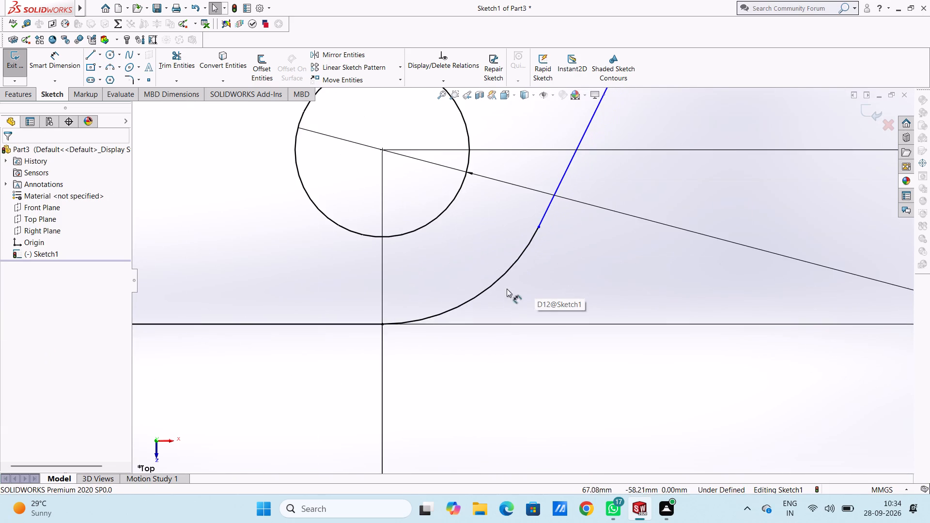
pyautogui.scroll(-4, 518, 263)
pyautogui.scroll(12, 525, 239)
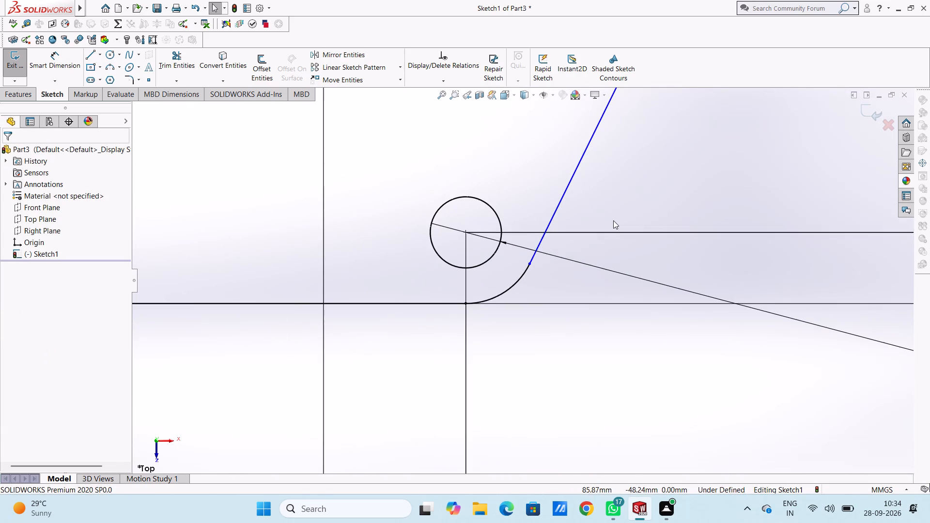
pyautogui.scroll(15, 613, 220)
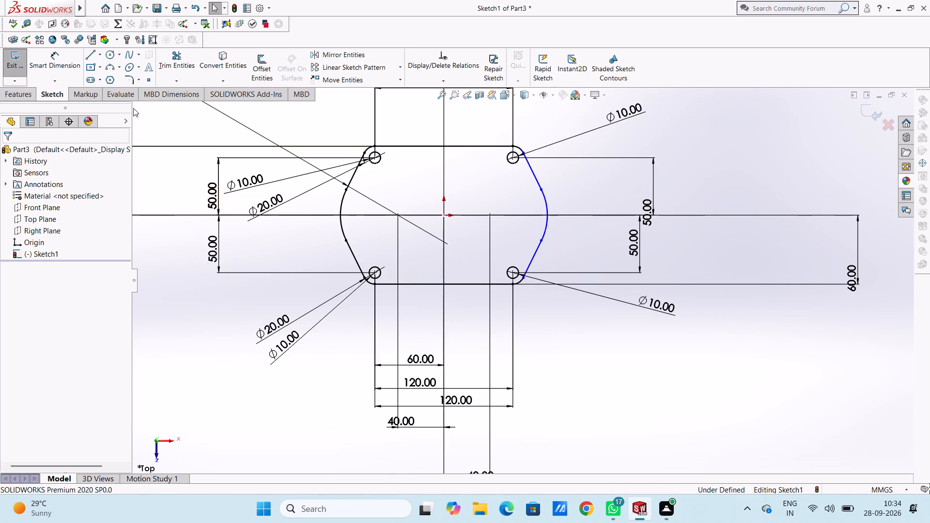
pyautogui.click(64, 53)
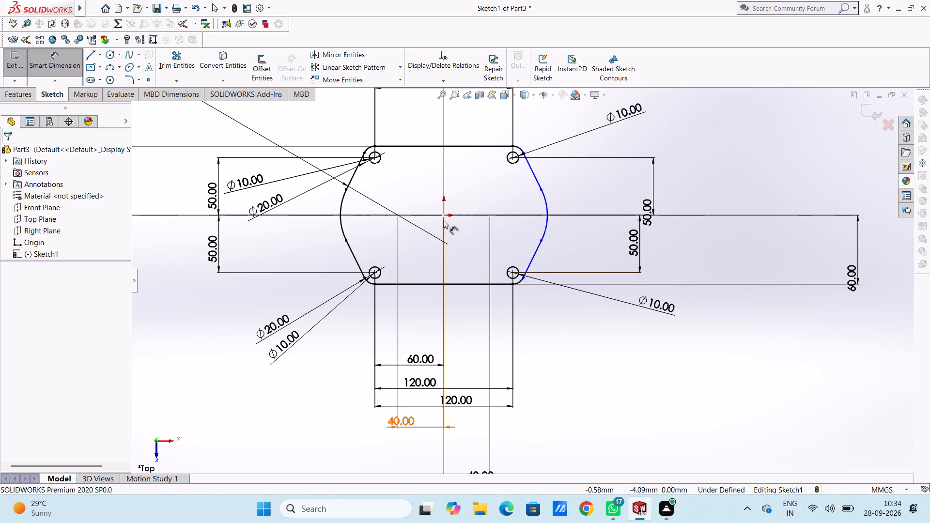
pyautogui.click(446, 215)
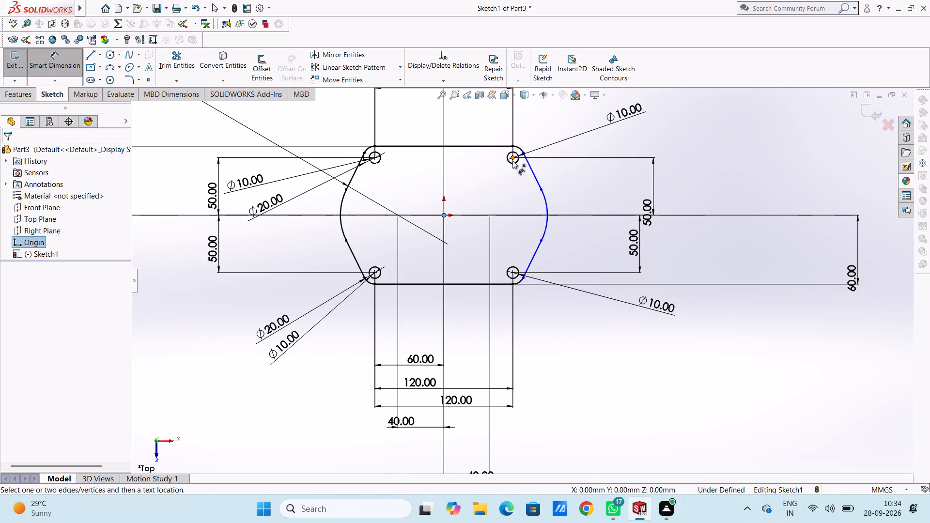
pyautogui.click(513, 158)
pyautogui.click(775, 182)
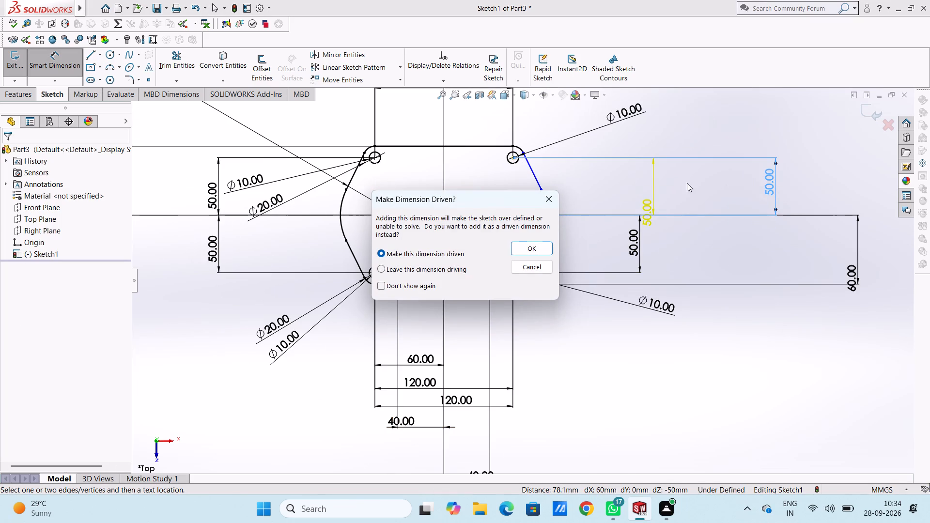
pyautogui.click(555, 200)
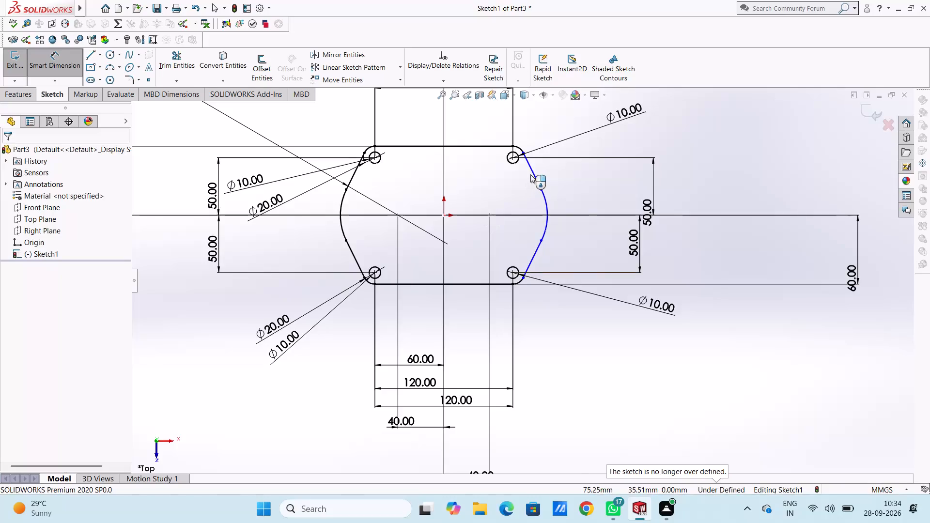
# Dimension the length of the upper-right slanted line, keeping its drawn size.
pyautogui.click(533, 174)
pyautogui.click(681, 141)
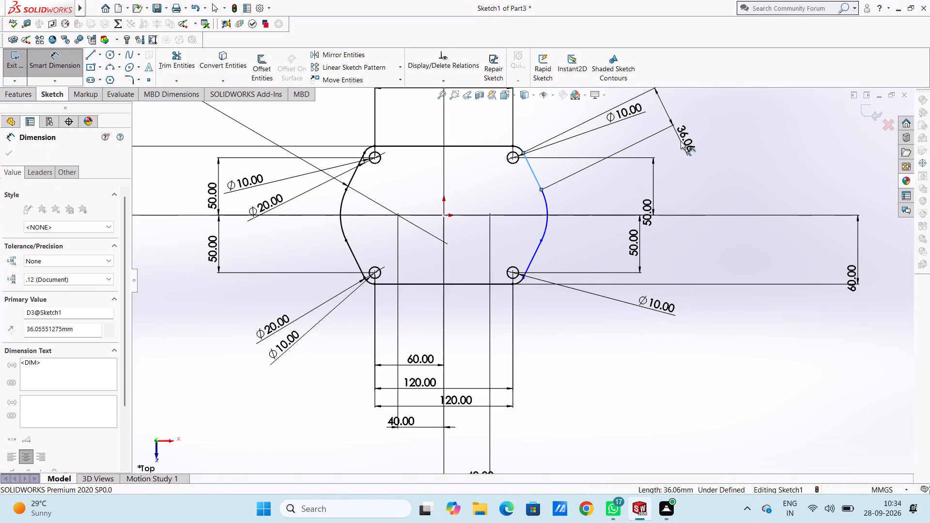
pyautogui.click(639, 124)
pyautogui.click(628, 128)
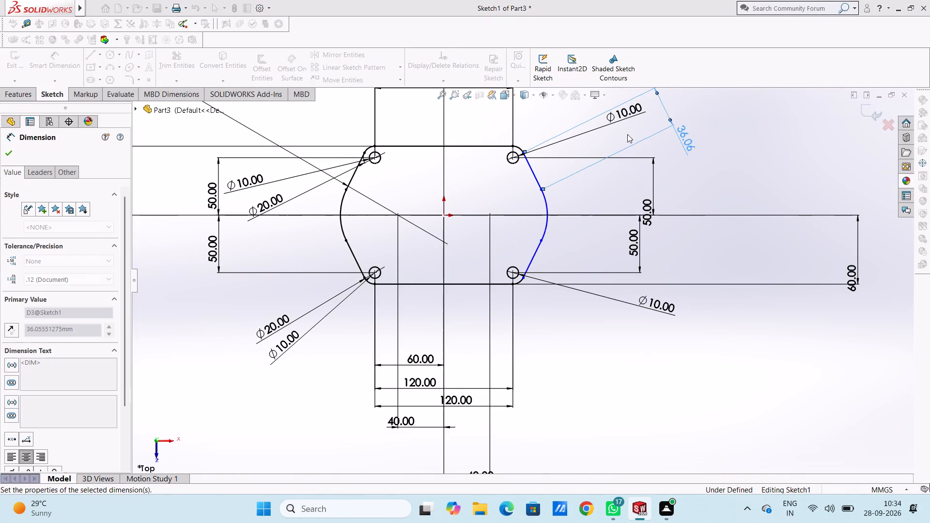
# Dimension the vertical distance from the origin to the lower end of the lower-right slanted line, keeping its drawn value.
pyautogui.scroll(5, 598, 234)
pyautogui.scroll(-5, 541, 303)
pyautogui.scroll(-3, 463, 226)
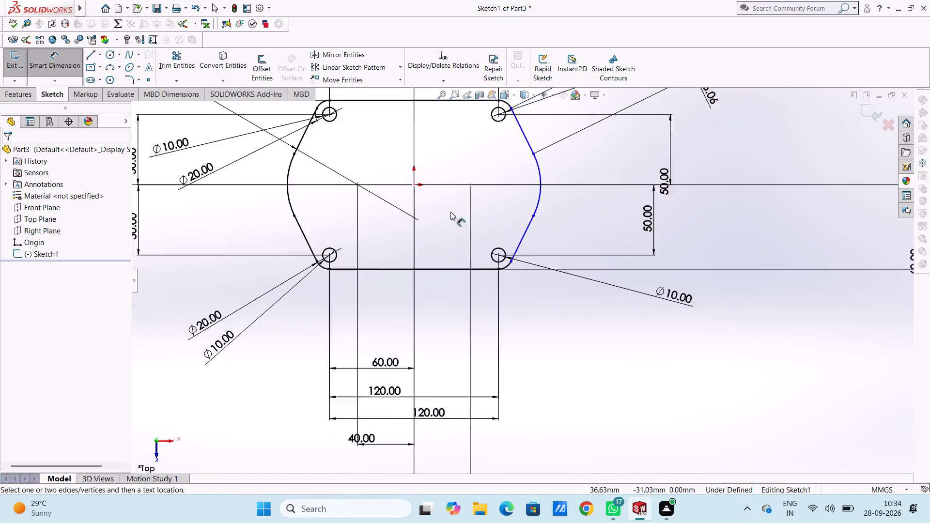
pyautogui.scroll(-1, 450, 212)
pyautogui.click(392, 169)
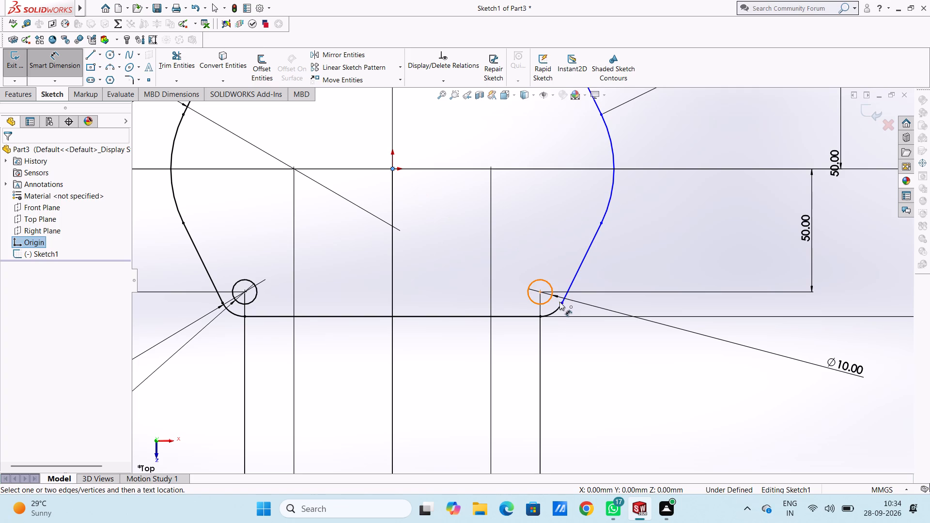
pyautogui.click(561, 303)
pyautogui.scroll(3, 811, 302)
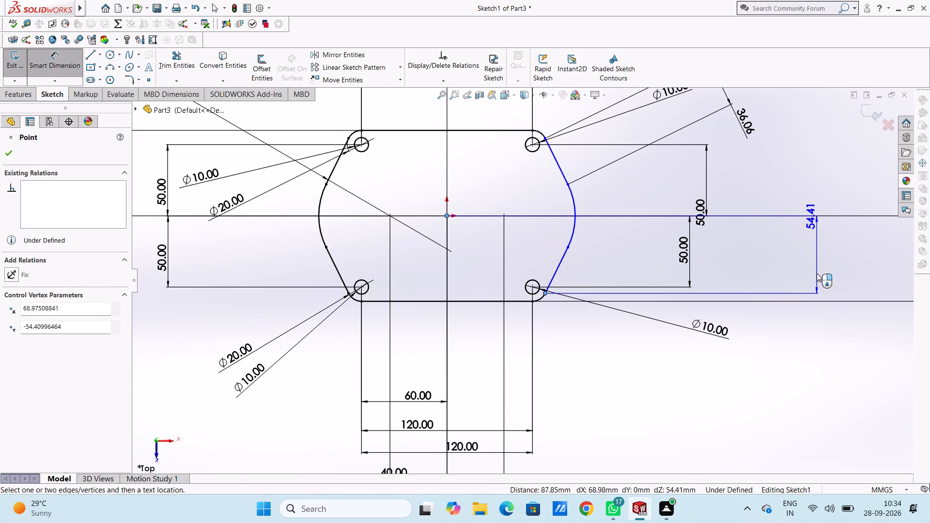
pyautogui.click(817, 272)
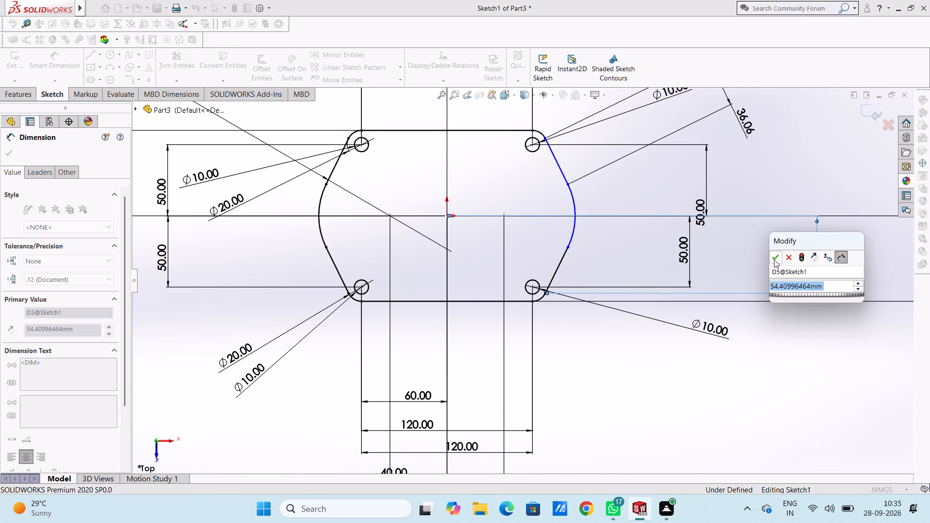
pyautogui.click(774, 259)
pyautogui.click(632, 252)
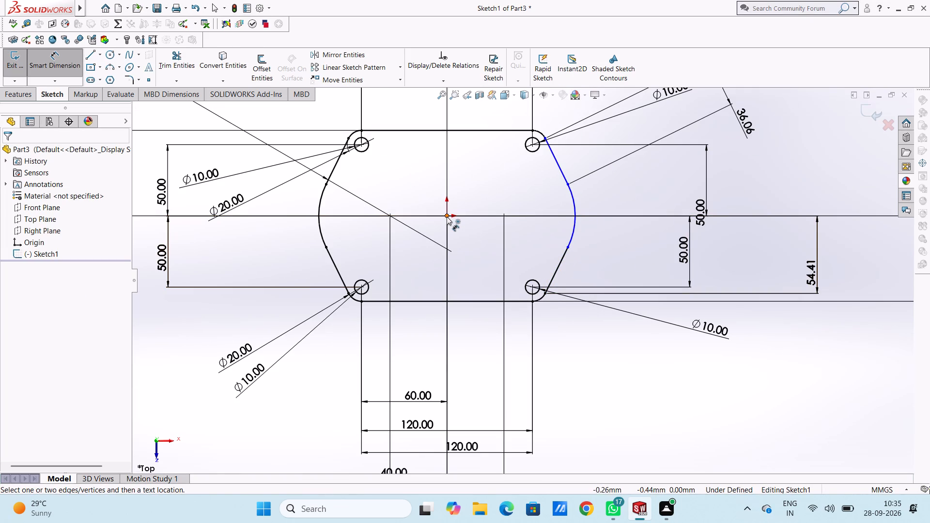
# Dimension the vertical distance from the origin to the junction of the upper-right slanted line and the right arc, keeping its drawn value.
pyautogui.click(447, 216)
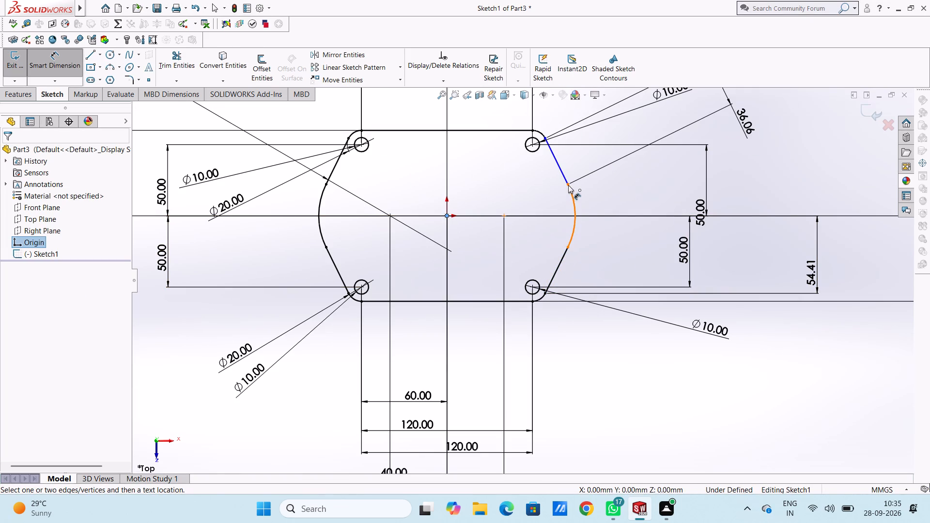
pyautogui.click(568, 185)
pyautogui.click(803, 202)
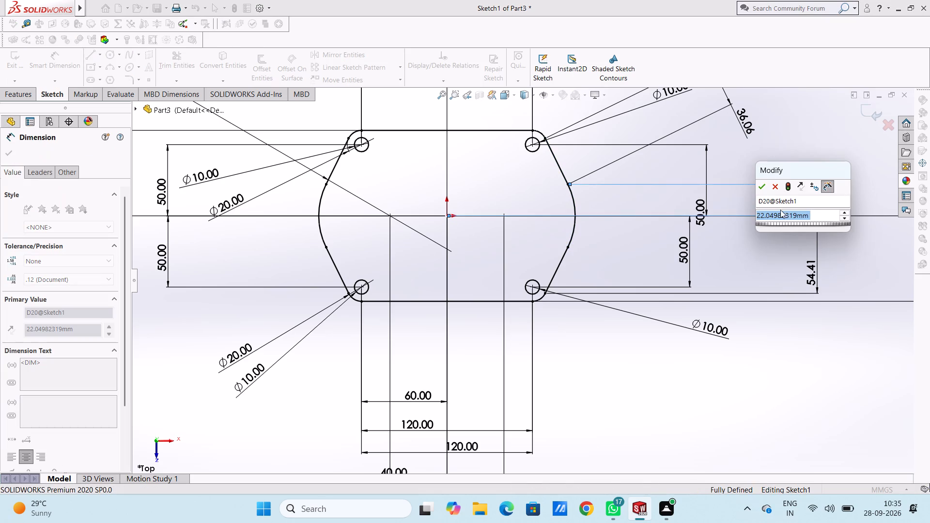
pyautogui.click(759, 184)
pyautogui.click(645, 202)
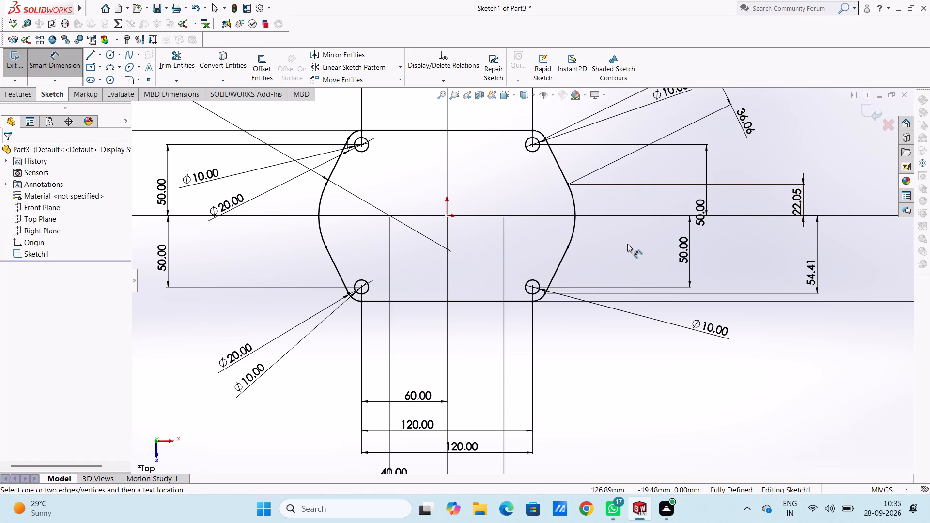
pyautogui.press('Escape')
# Extrude the sketch profile as a boss with a blind depth of 10 mm.
pyautogui.scroll(1, 627, 244)
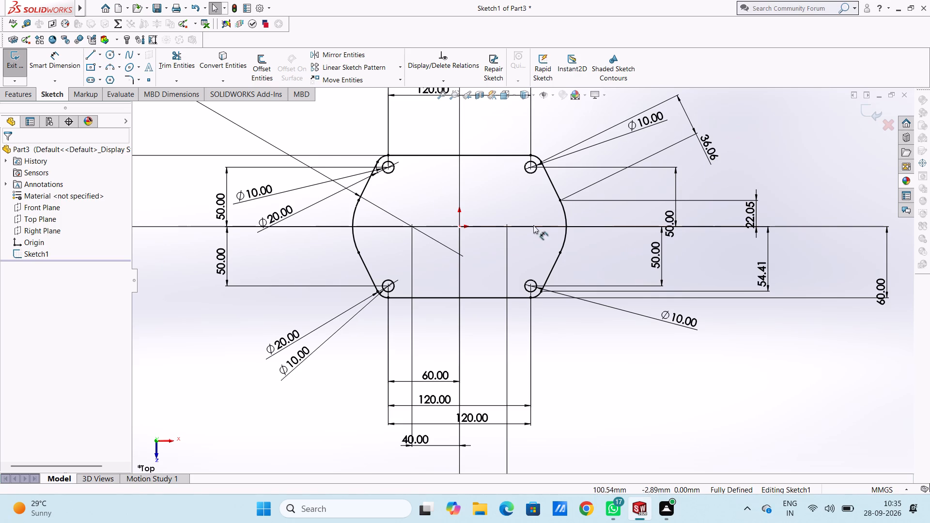
pyautogui.click(14, 93)
pyautogui.click(17, 73)
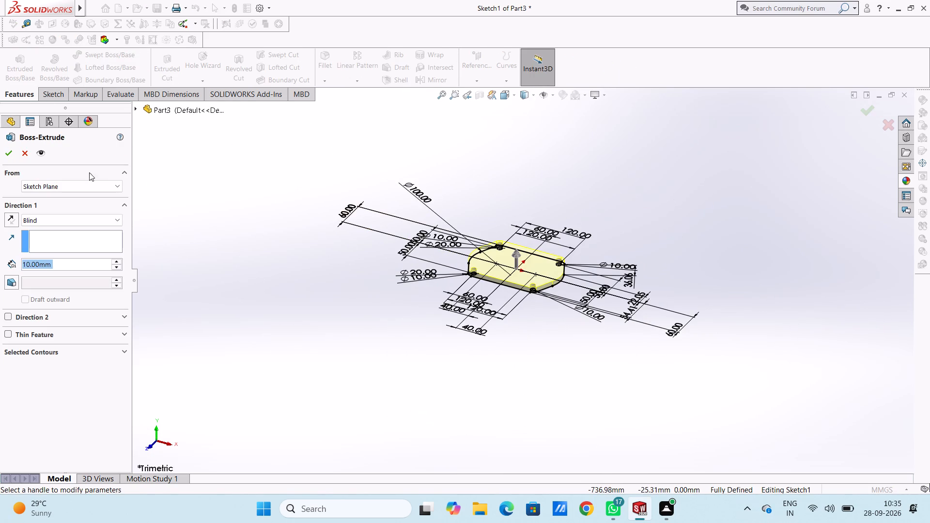
pyautogui.click(10, 157)
pyautogui.click(191, 198)
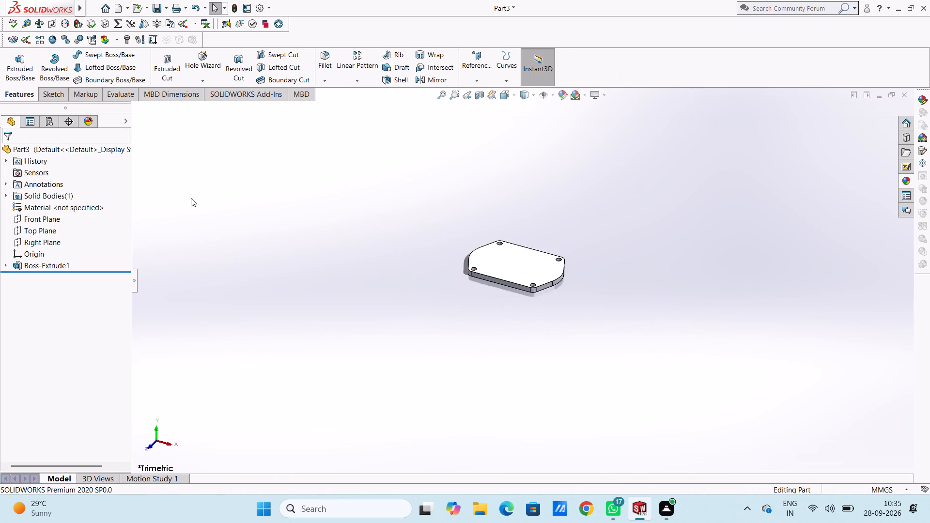
# Start a new sketch on the plate's large top face, viewed from the Top orientation.
pyautogui.moveTo(308, 188); pyautogui.dragTo(312, 345, button='middle')
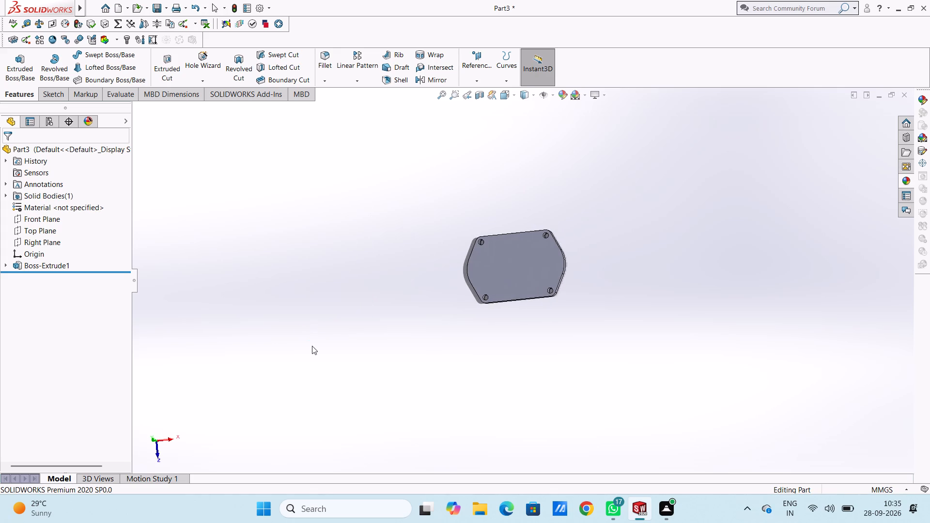
pyautogui.moveTo(349, 283); pyautogui.dragTo(370, 305, button='middle')
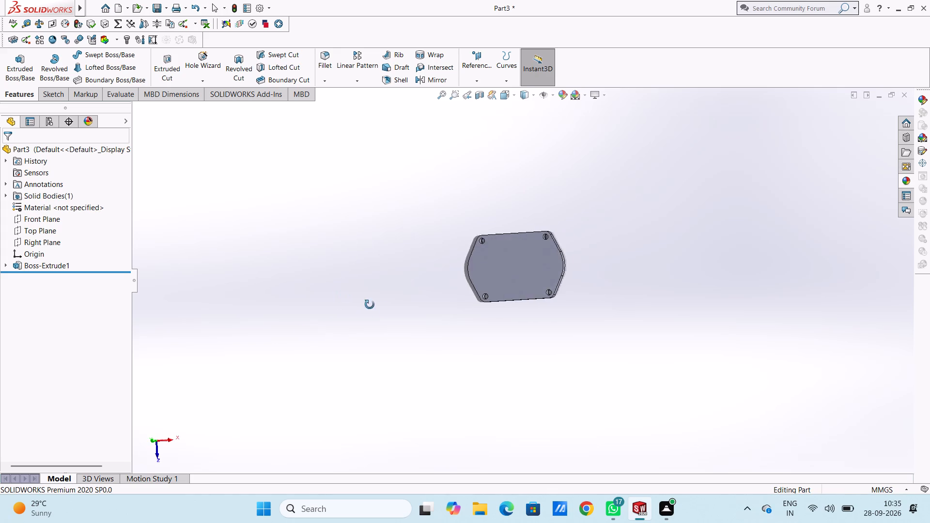
pyautogui.moveTo(370, 305); pyautogui.dragTo(375, 258, button='middle')
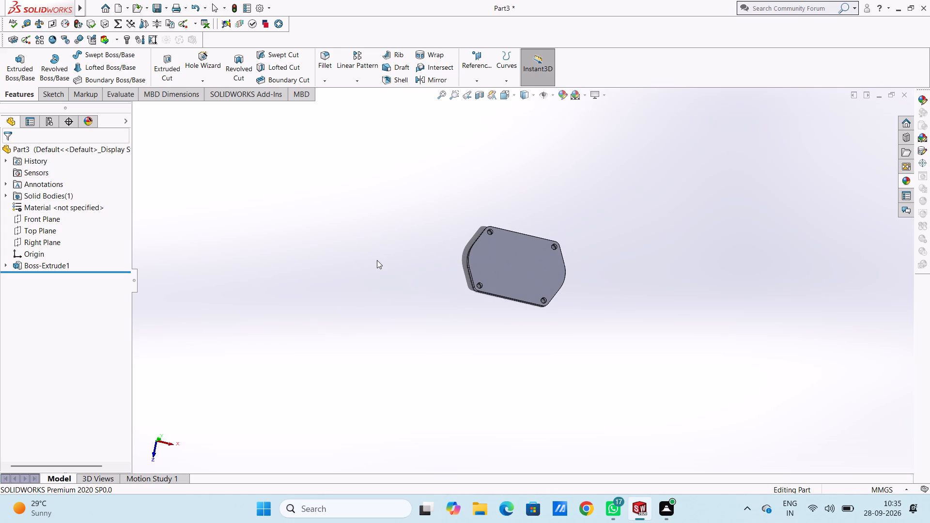
pyautogui.press('5')
pyautogui.hotkey('ctrl', '5')
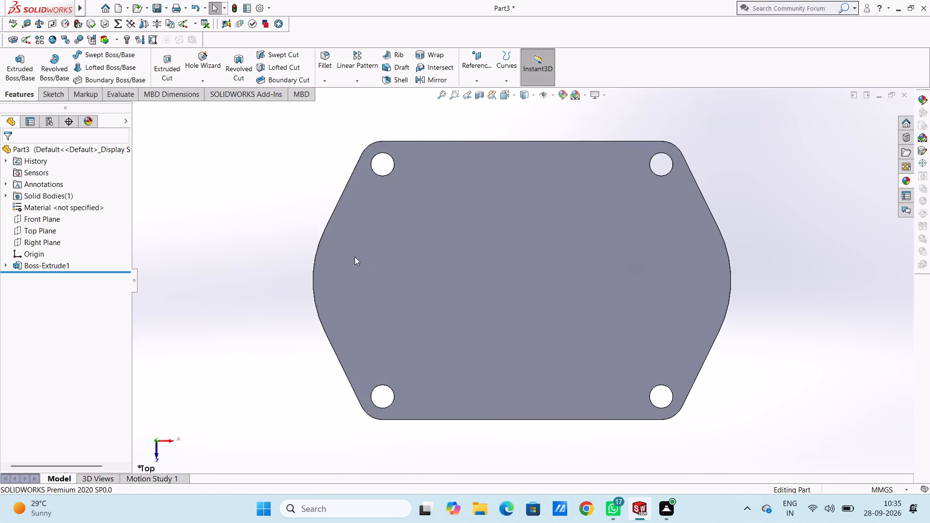
pyautogui.click(506, 252)
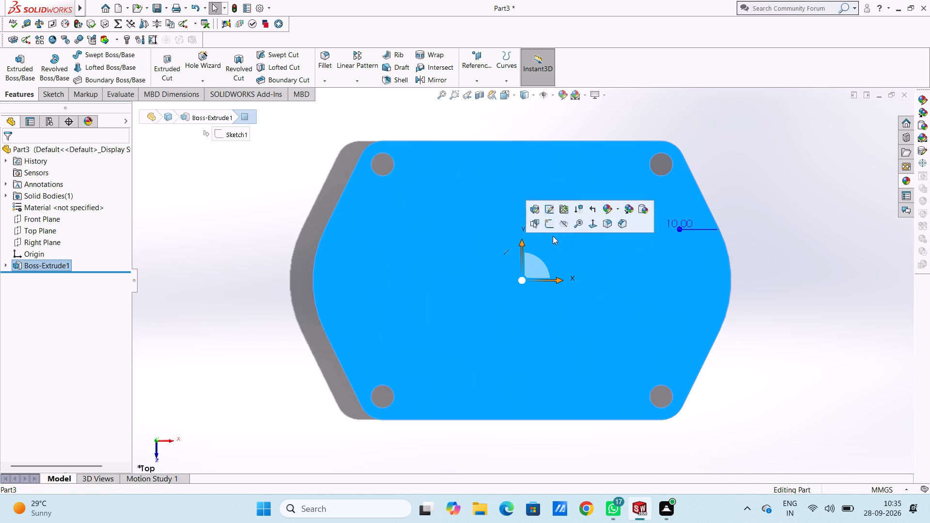
pyautogui.click(547, 225)
pyautogui.click(223, 238)
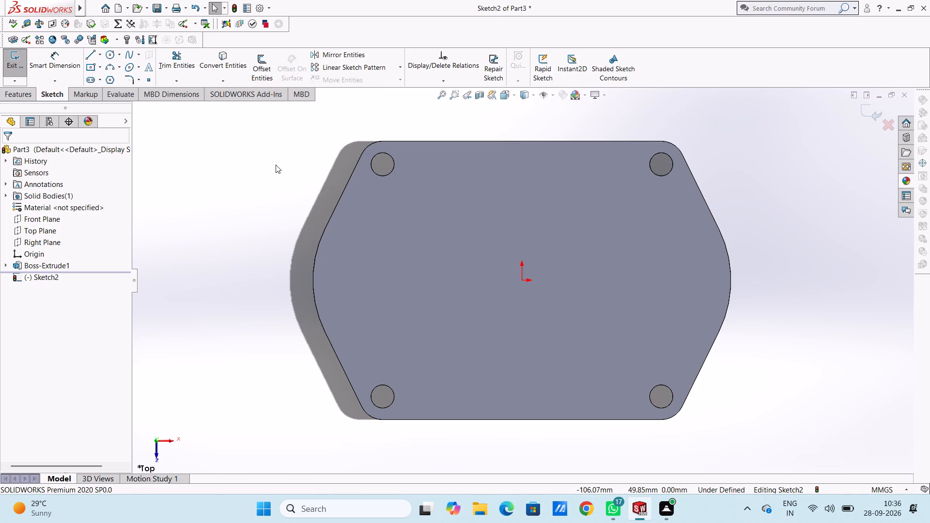
# Sketch a horizontal midpoint line centred on the origin, extending 40 mm to each side.
pyautogui.click(100, 56)
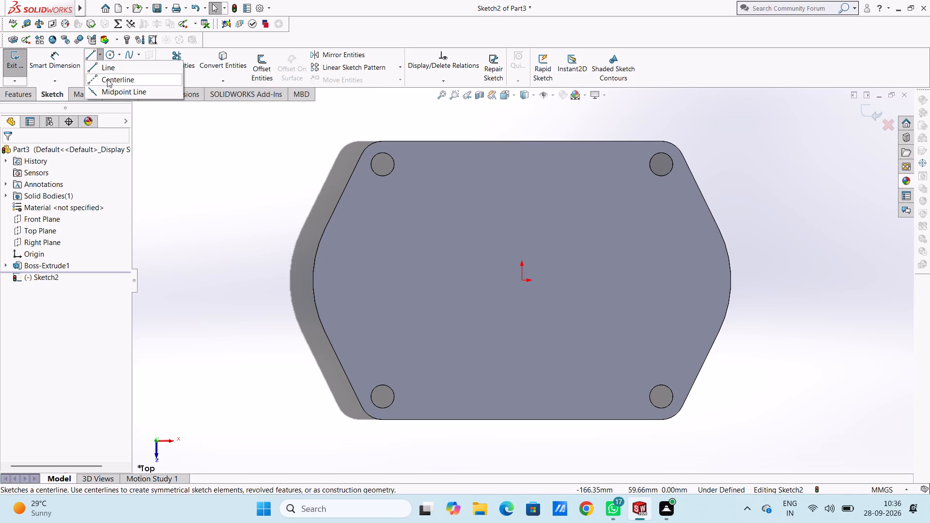
pyautogui.click(111, 91)
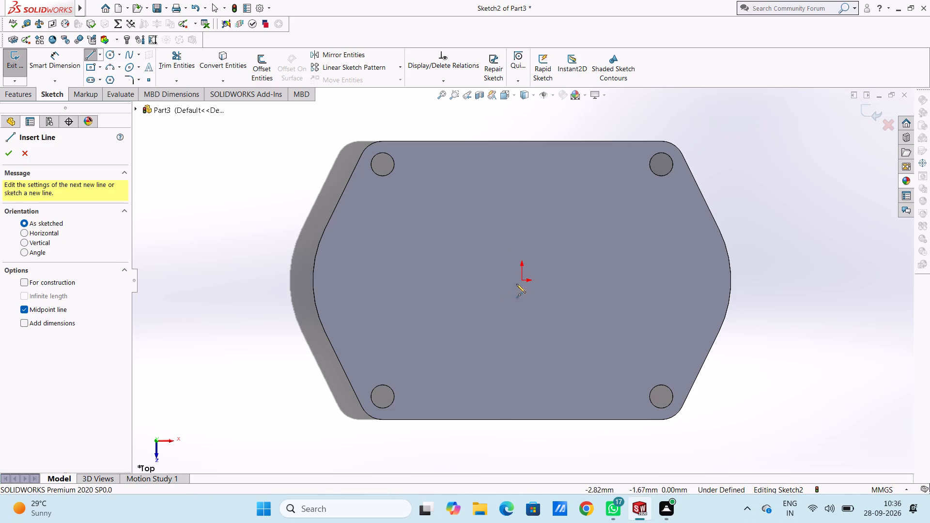
pyautogui.click(522, 279)
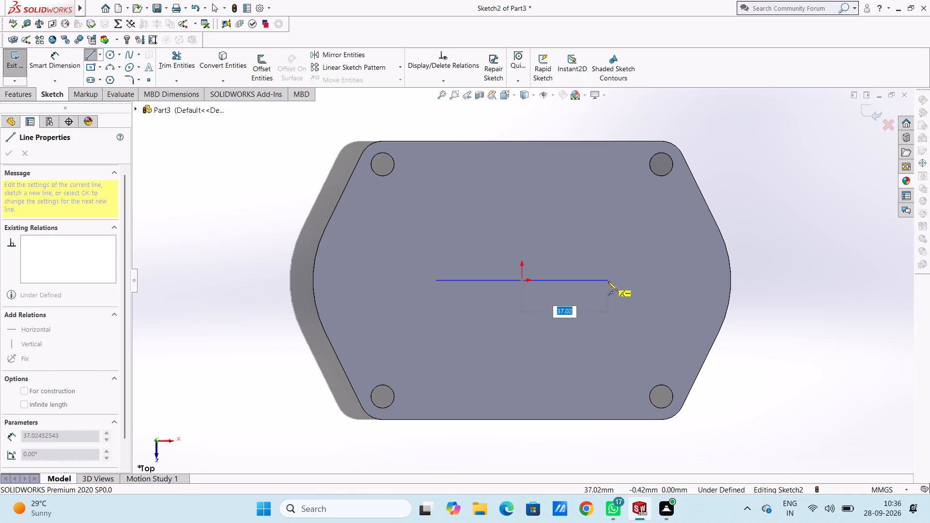
pyautogui.write('40')
pyautogui.press('Return')
pyautogui.press('Escape')
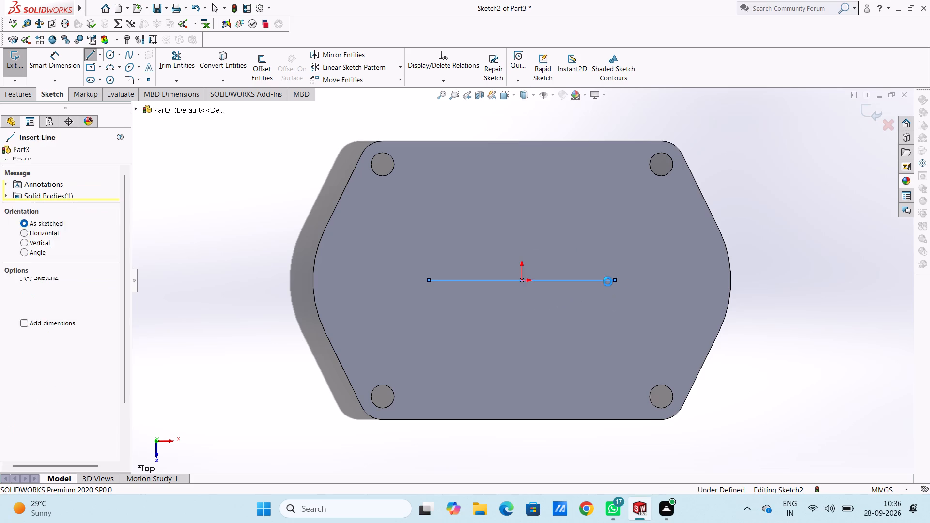
pyautogui.press('Escape')
# Dimension the horizontal distance from the line's left endpoint to the origin, keeping its 40 mm value.
pyautogui.scroll(4, 604, 275)
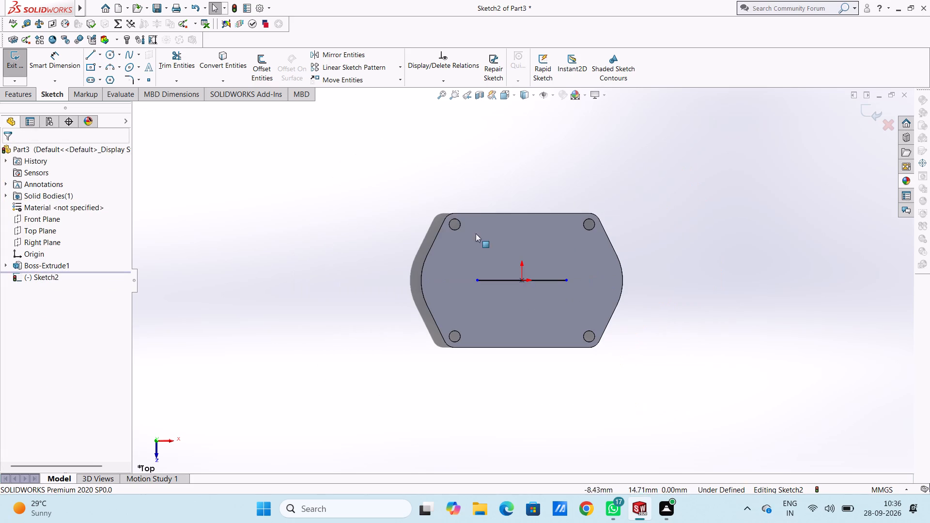
pyautogui.click(68, 65)
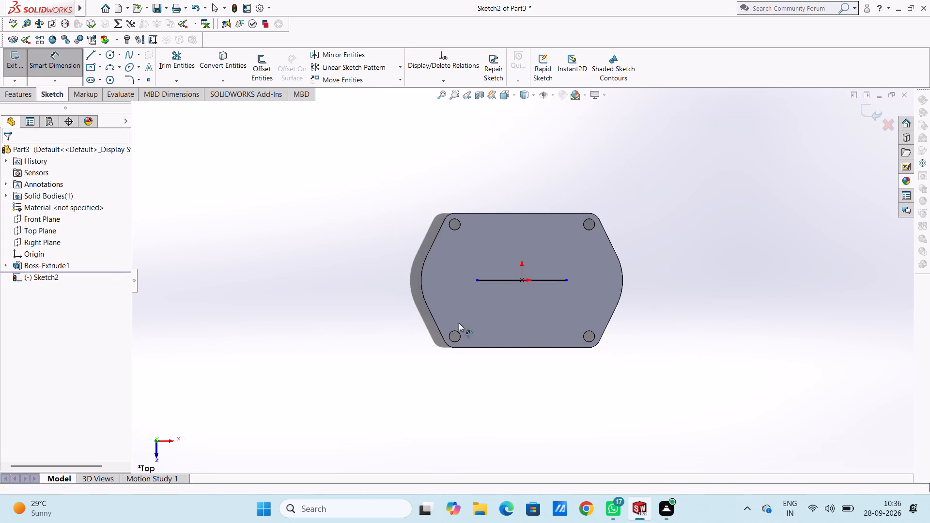
pyautogui.click(479, 281)
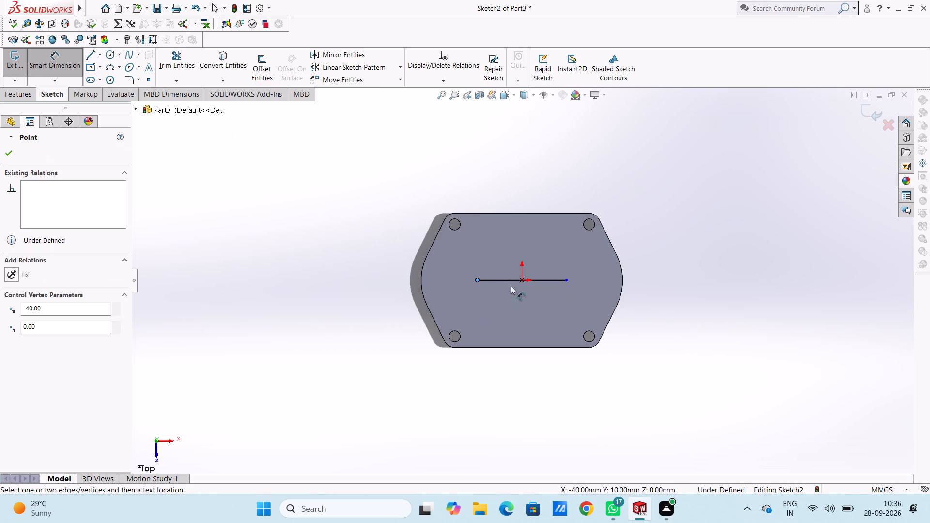
pyautogui.click(522, 281)
pyautogui.click(522, 145)
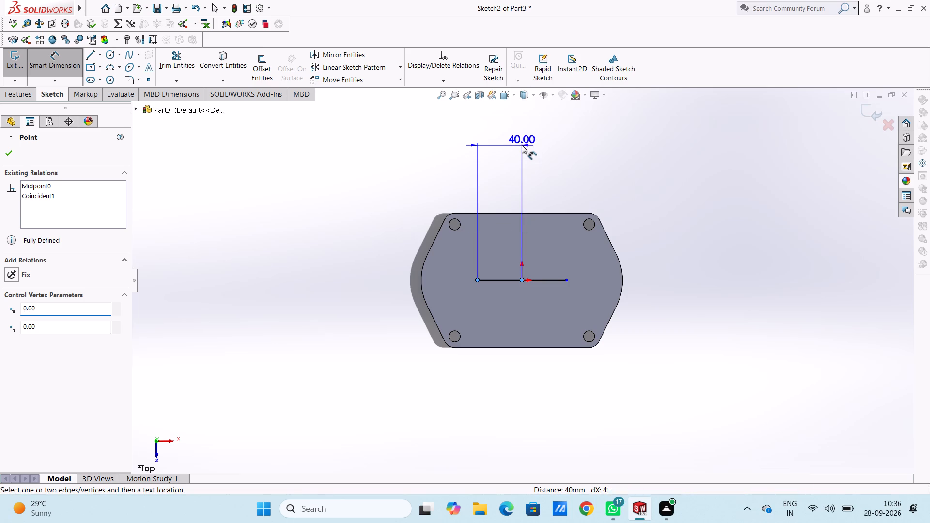
pyautogui.click(481, 129)
pyautogui.click(421, 154)
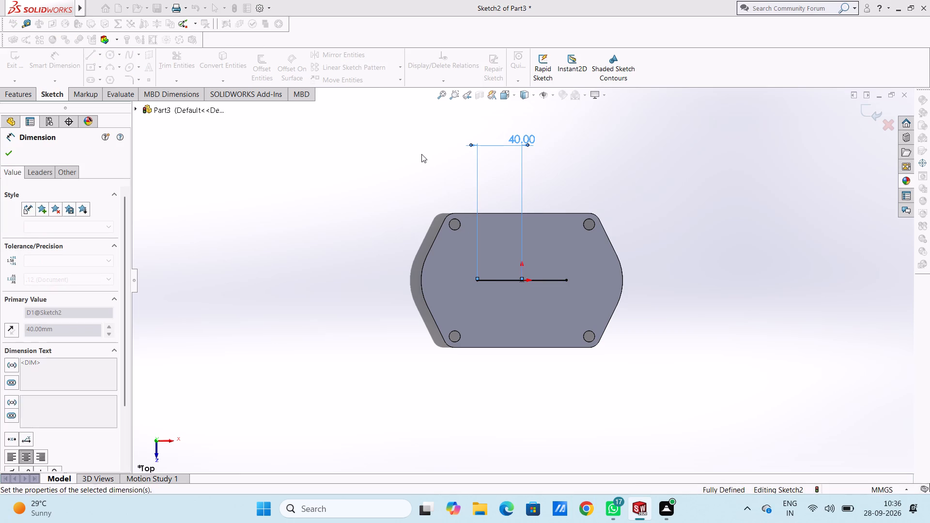
# Sketch a straight slot between the line's left and right endpoints with a width of 80 mm.
pyautogui.scroll(-4, 546, 292)
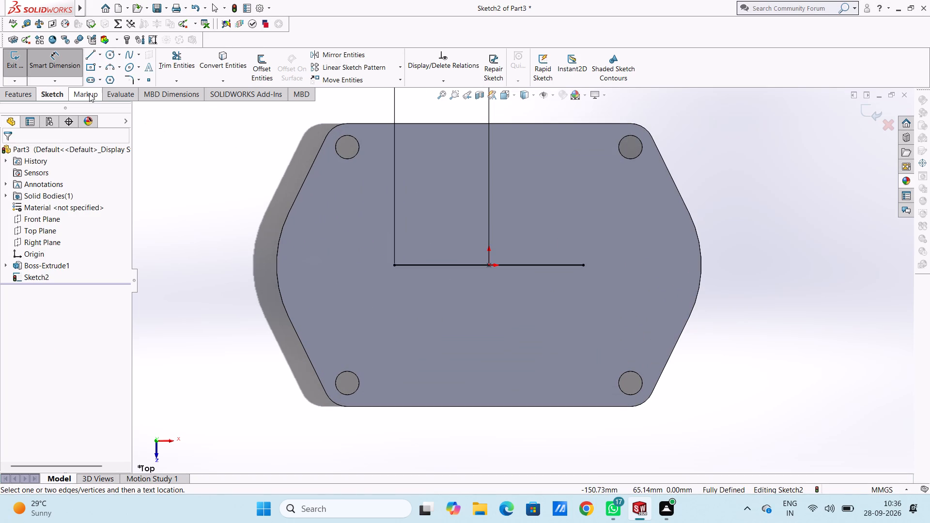
pyautogui.click(90, 78)
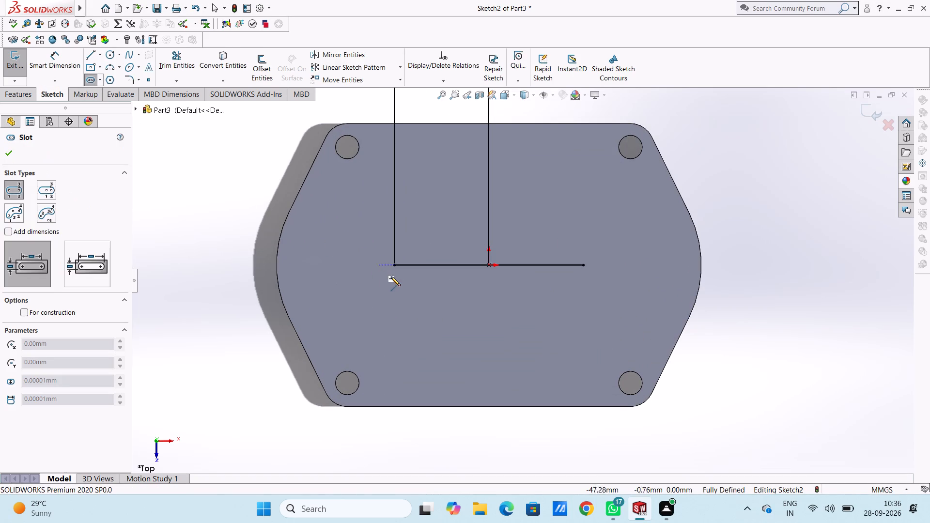
pyautogui.click(394, 265)
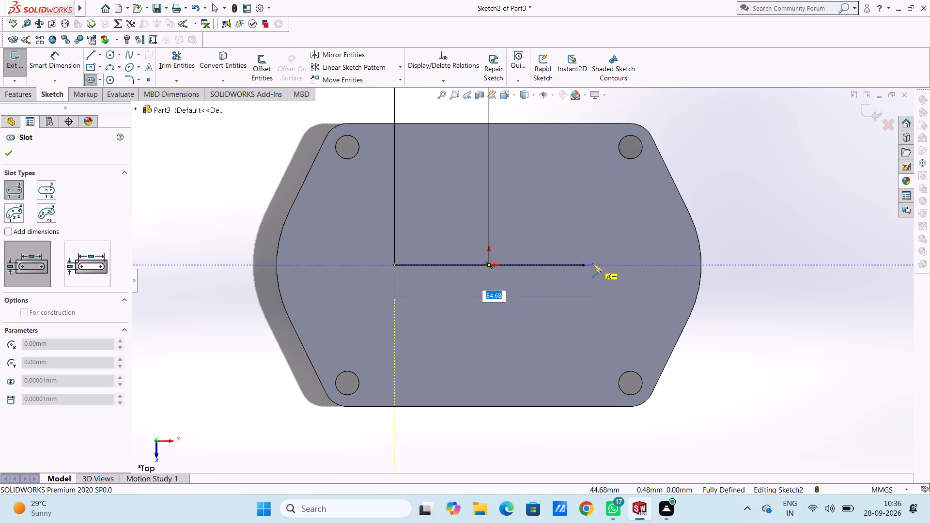
pyautogui.click(583, 264)
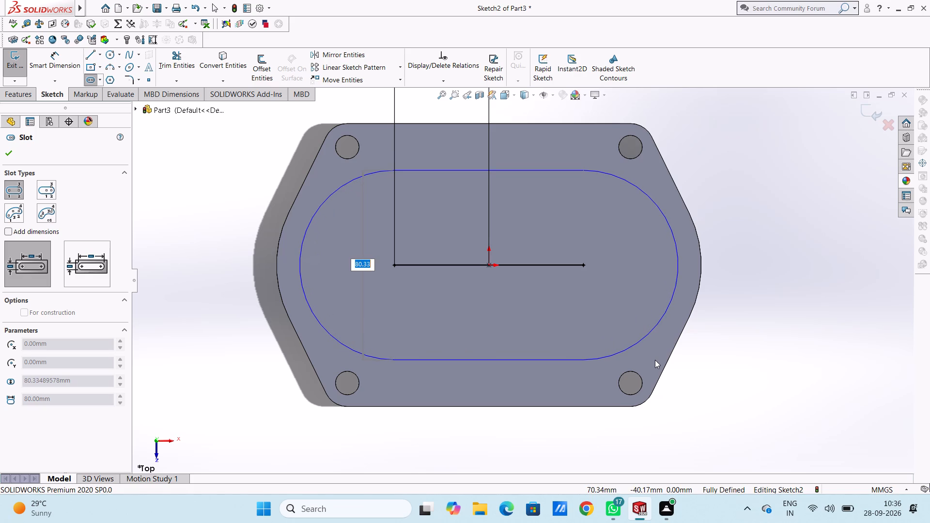
pyautogui.write('80')
pyautogui.press('Return')
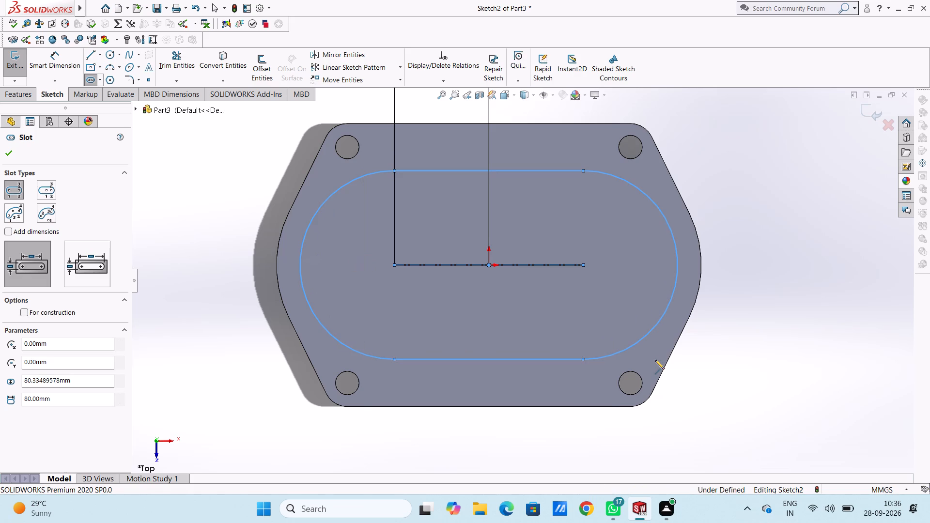
pyautogui.scroll(5, 655, 360)
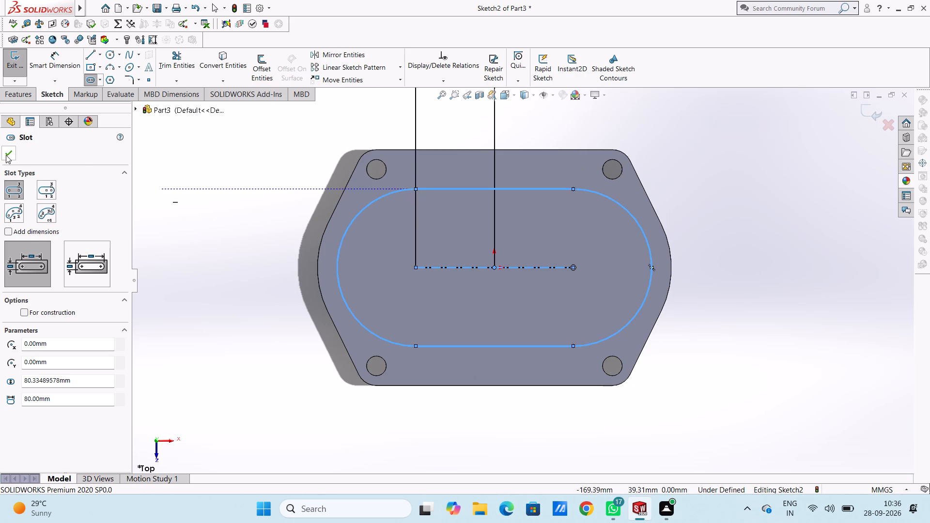
pyautogui.click(6, 155)
# Dimension the radius of the slot's right end arc, keeping its 40 mm value.
pyautogui.click(50, 60)
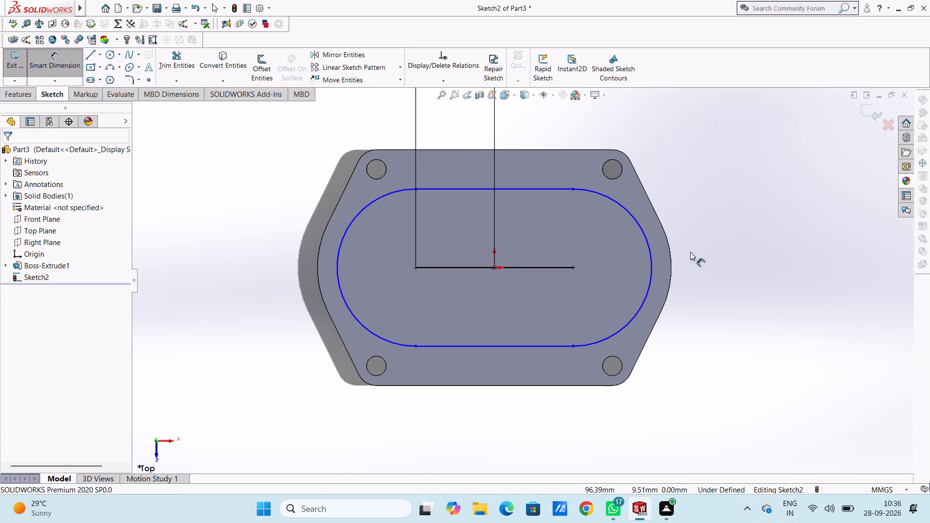
pyautogui.click(653, 265)
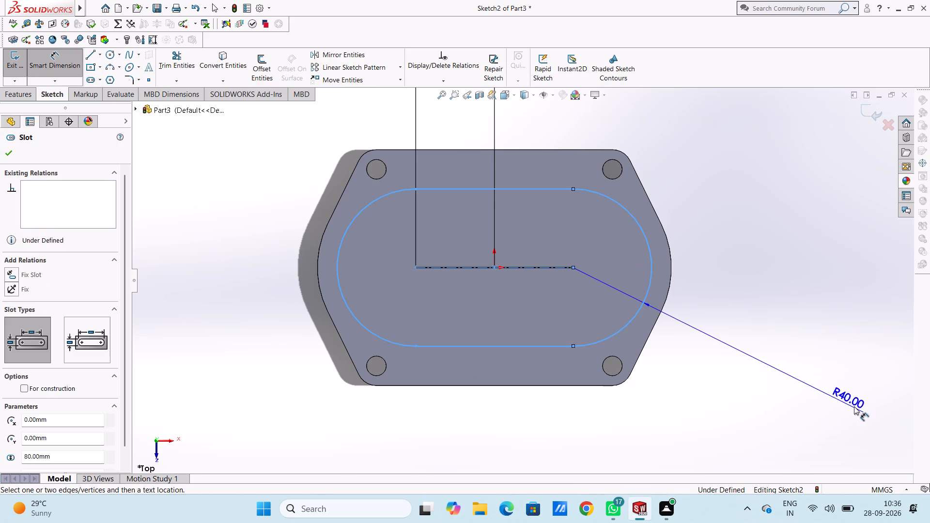
pyautogui.click(855, 404)
pyautogui.click(809, 386)
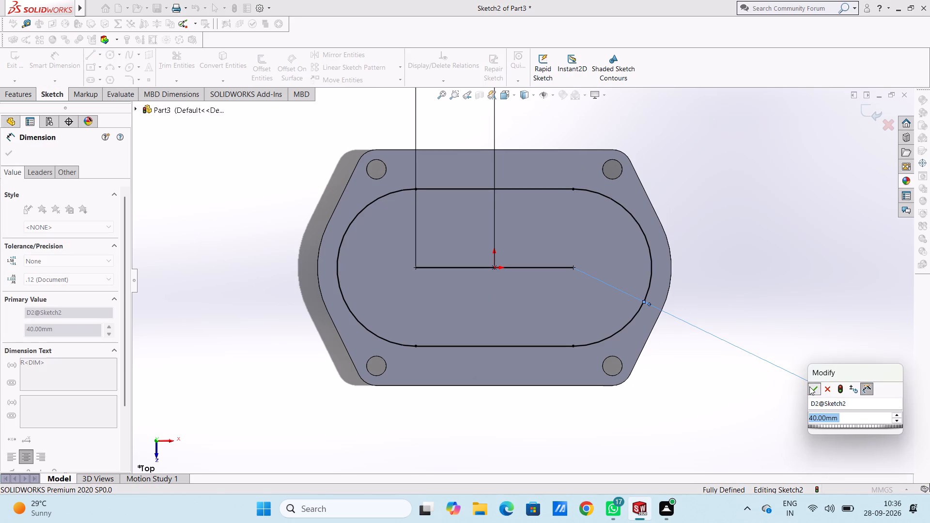
pyautogui.click(768, 385)
pyautogui.scroll(3, 749, 402)
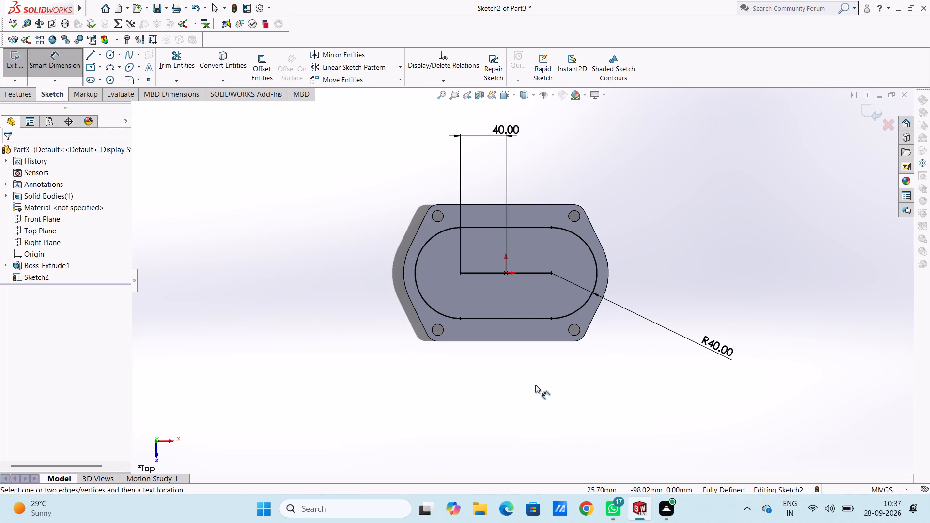
pyautogui.press('Escape')
pyautogui.press('Escape')
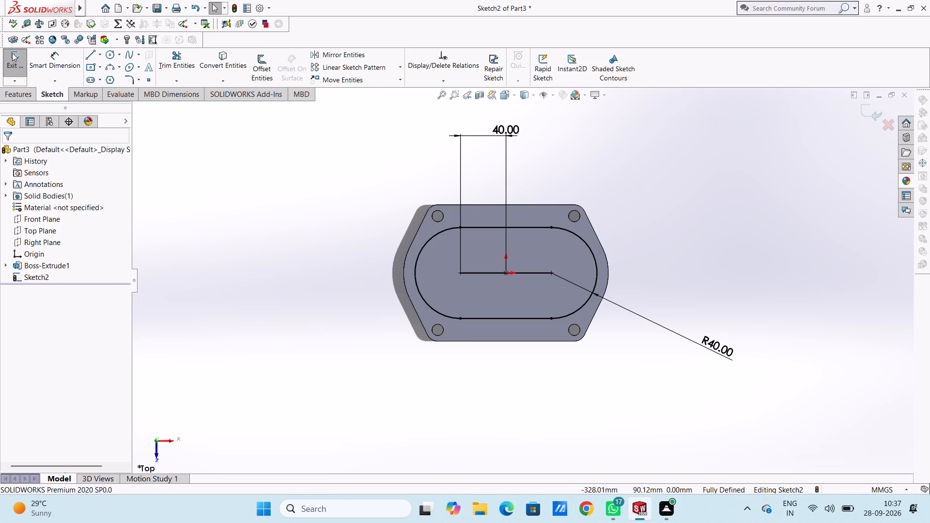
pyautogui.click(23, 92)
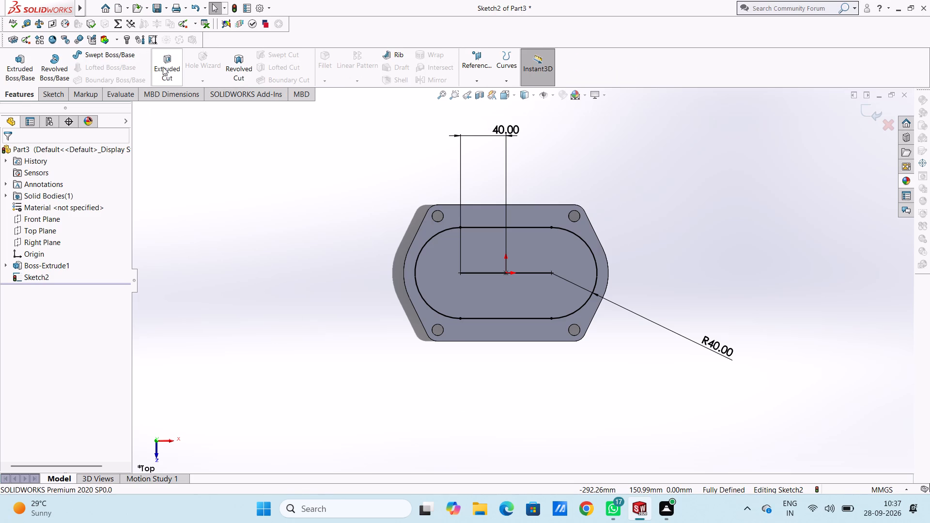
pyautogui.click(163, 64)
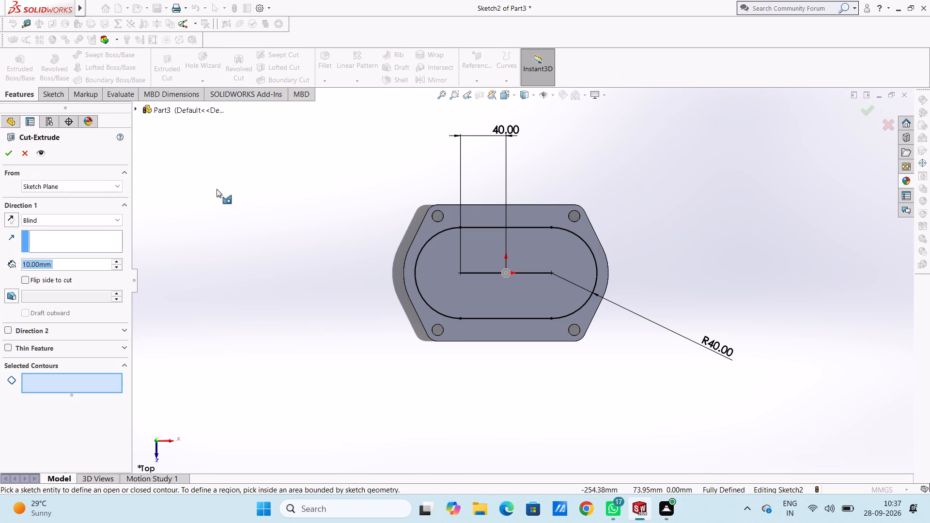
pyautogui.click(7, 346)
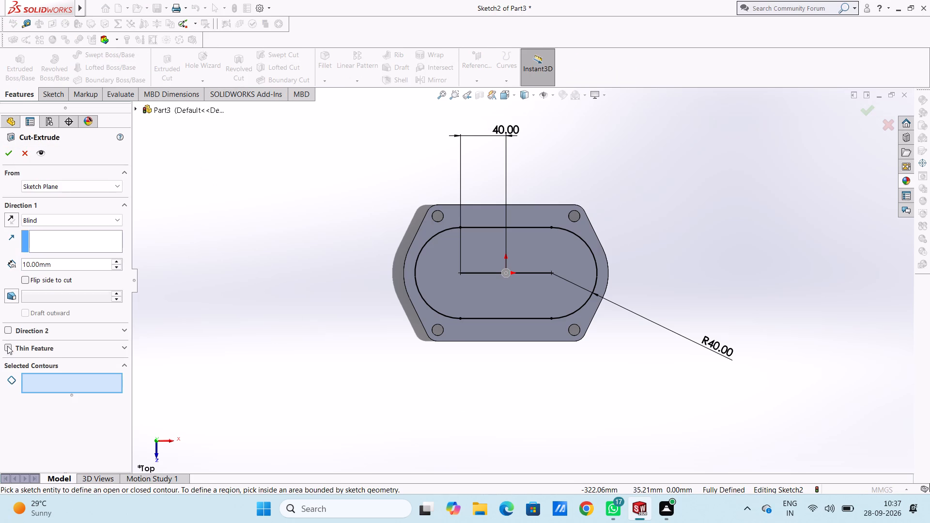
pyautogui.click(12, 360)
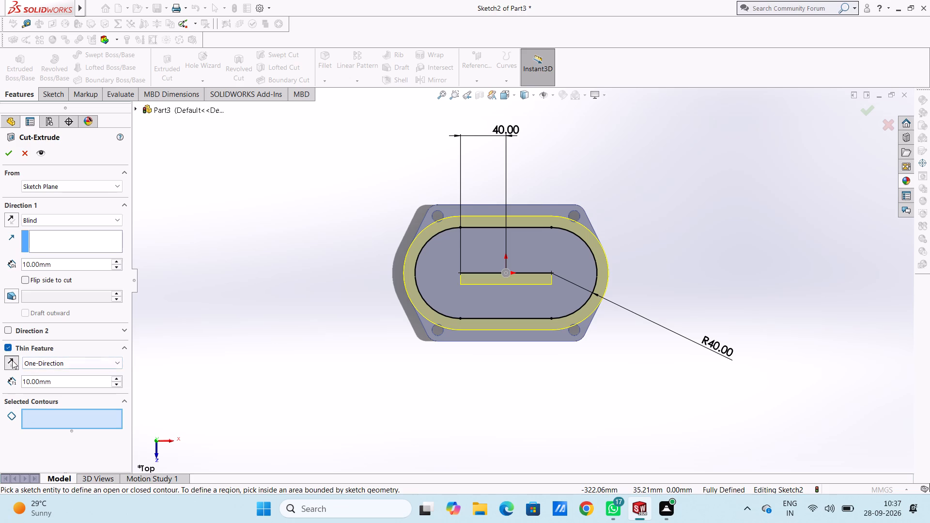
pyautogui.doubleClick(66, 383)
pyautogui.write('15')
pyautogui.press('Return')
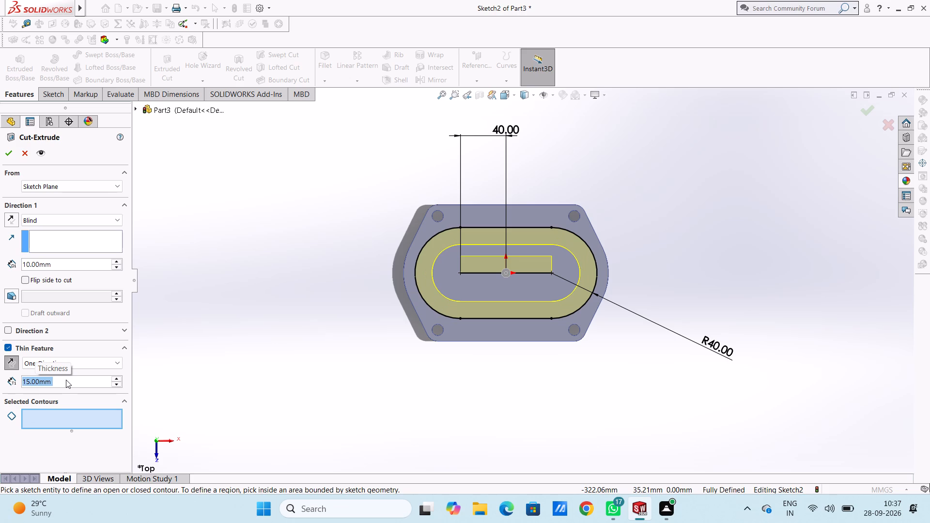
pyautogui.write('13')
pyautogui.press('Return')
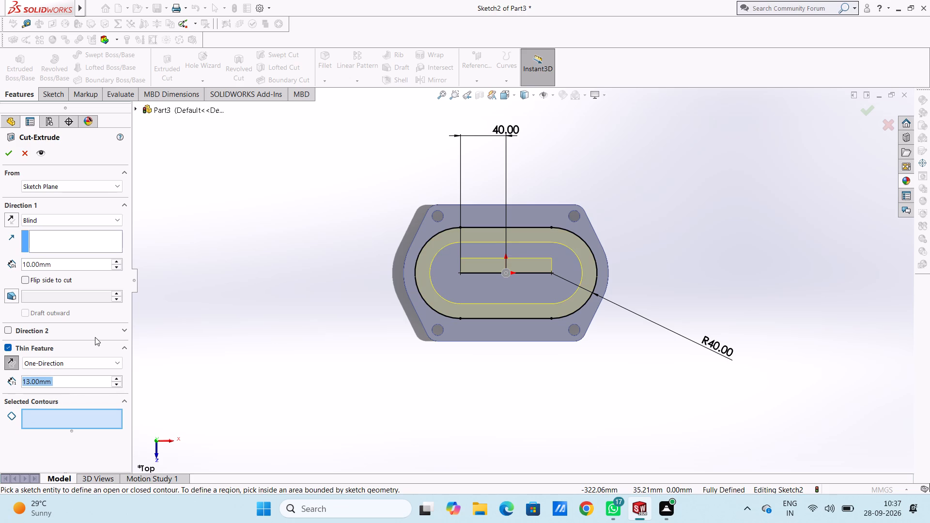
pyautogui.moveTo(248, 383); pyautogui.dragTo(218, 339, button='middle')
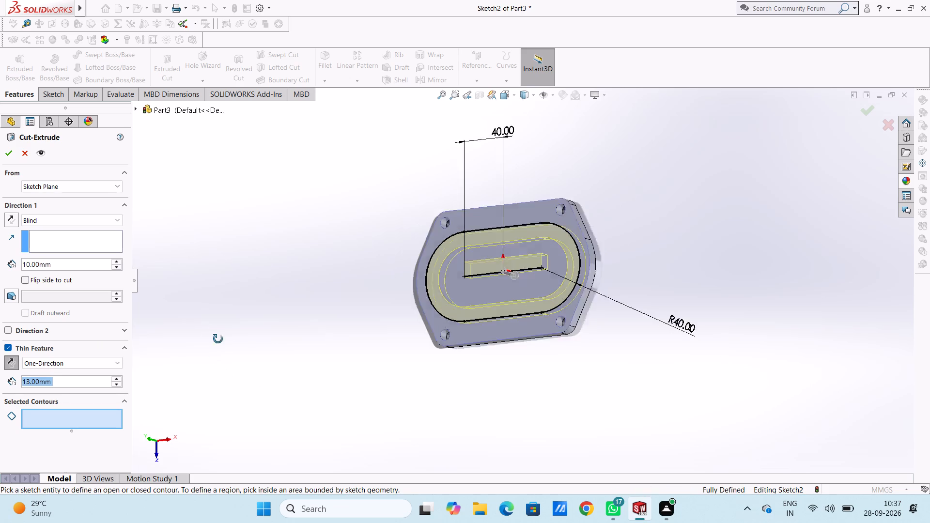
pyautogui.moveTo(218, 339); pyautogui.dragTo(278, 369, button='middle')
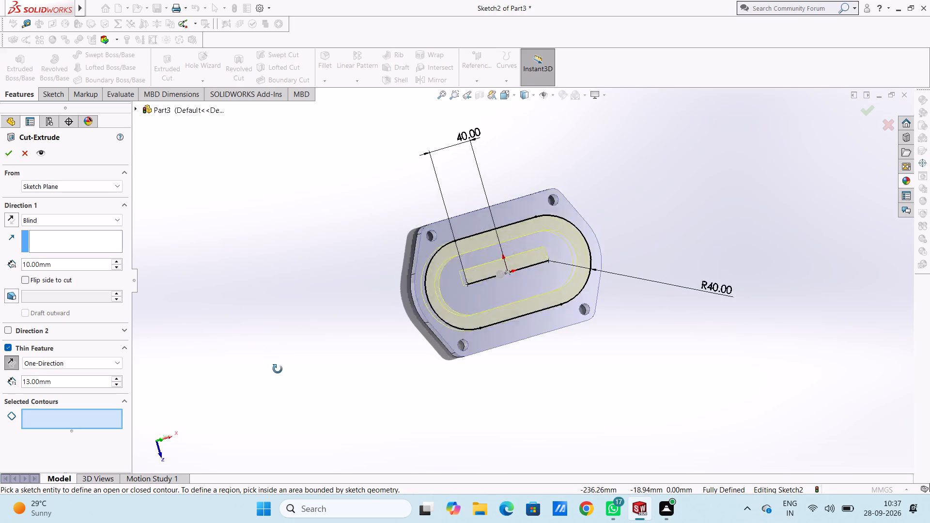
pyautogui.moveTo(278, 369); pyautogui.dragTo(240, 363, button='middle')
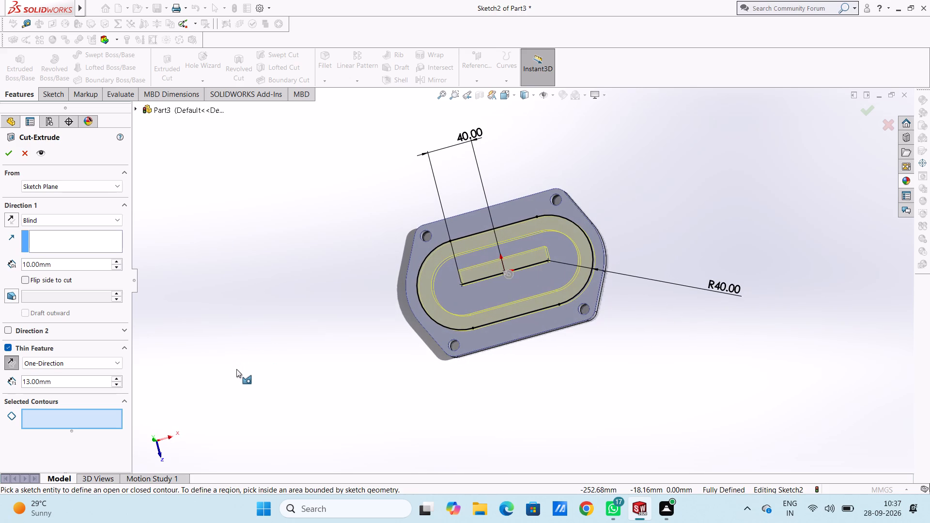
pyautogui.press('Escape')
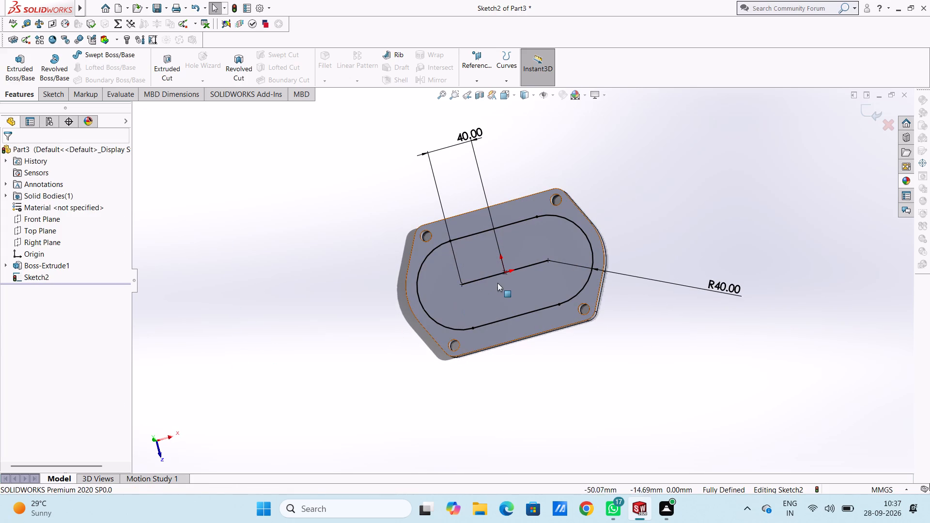
# Delete the solid horizontal line running along the slot's centreline.
pyautogui.click(495, 274)
pyautogui.press('Delete')
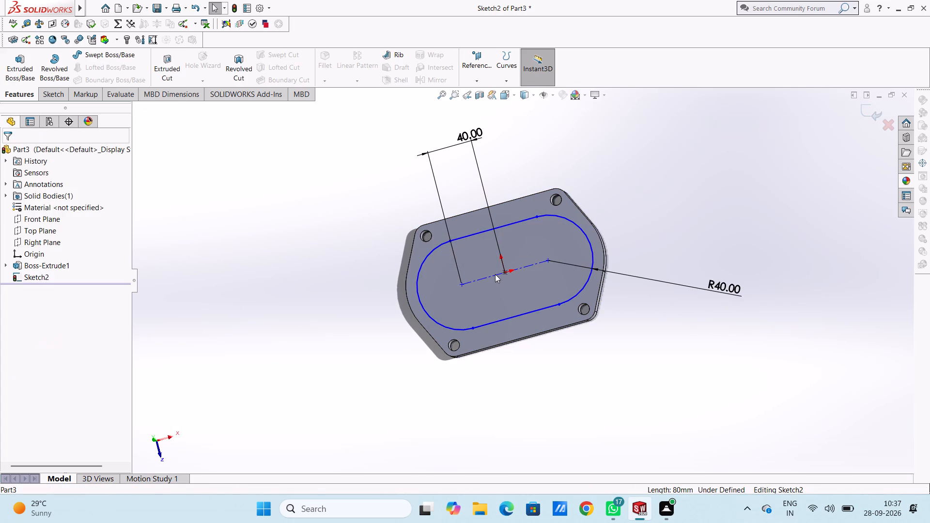
pyautogui.press('Escape')
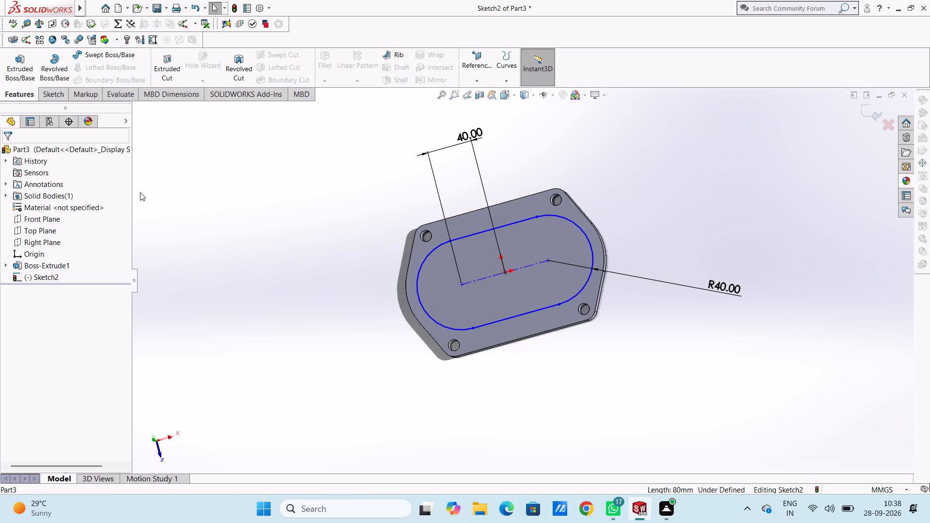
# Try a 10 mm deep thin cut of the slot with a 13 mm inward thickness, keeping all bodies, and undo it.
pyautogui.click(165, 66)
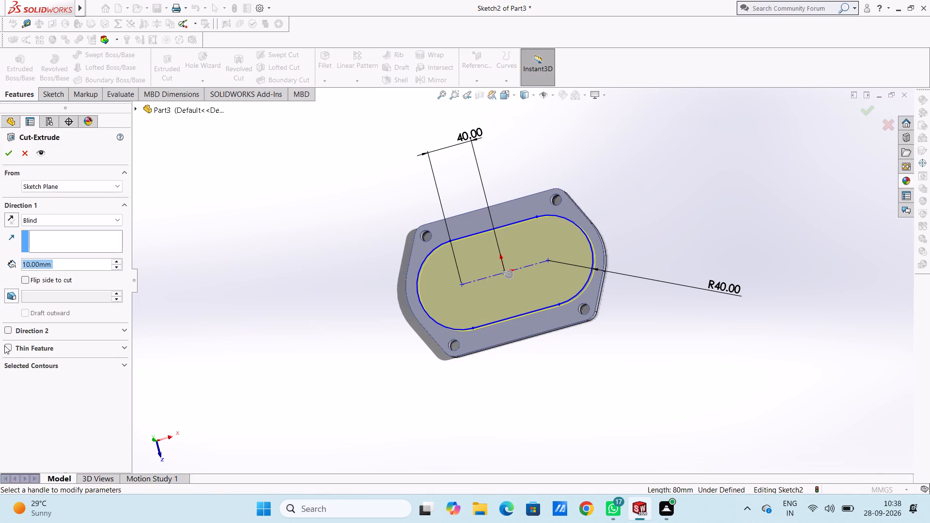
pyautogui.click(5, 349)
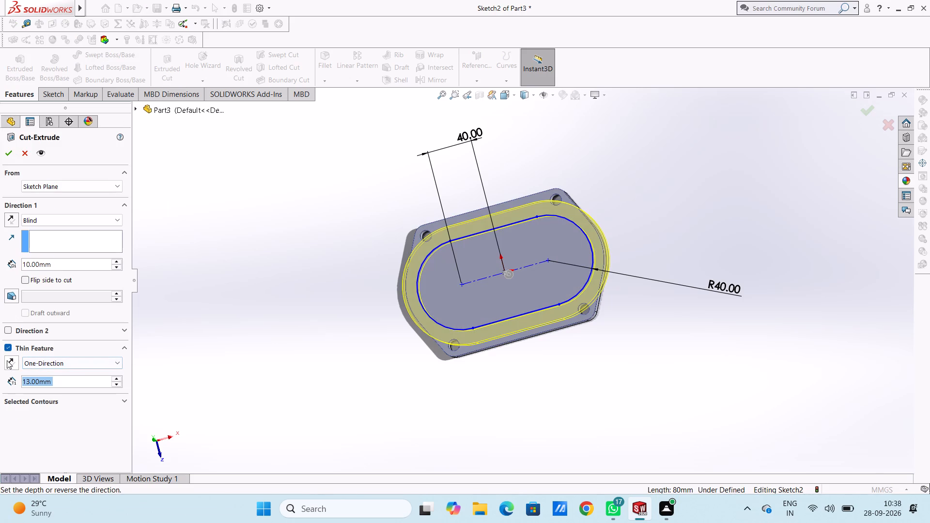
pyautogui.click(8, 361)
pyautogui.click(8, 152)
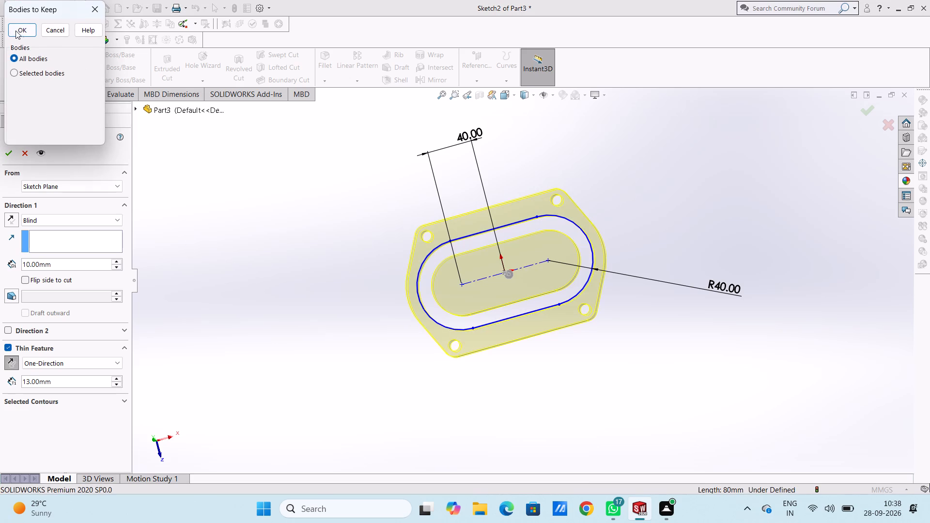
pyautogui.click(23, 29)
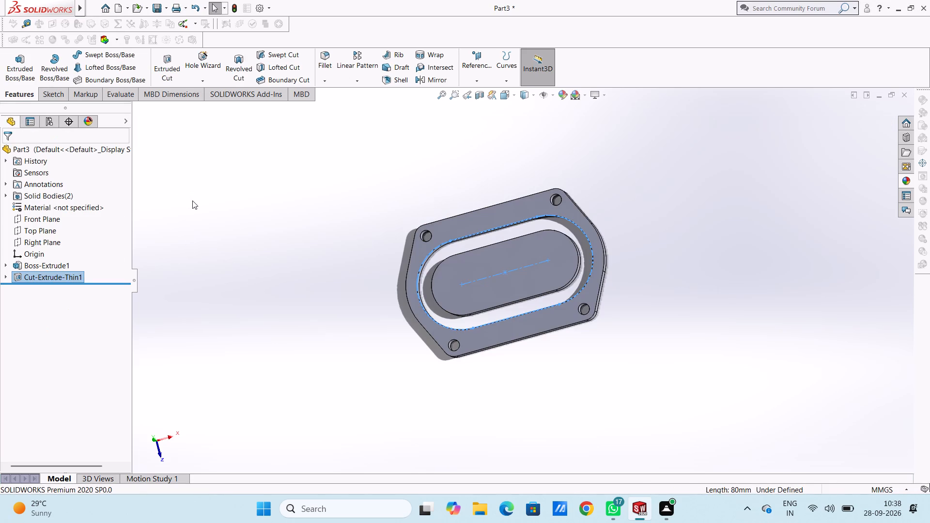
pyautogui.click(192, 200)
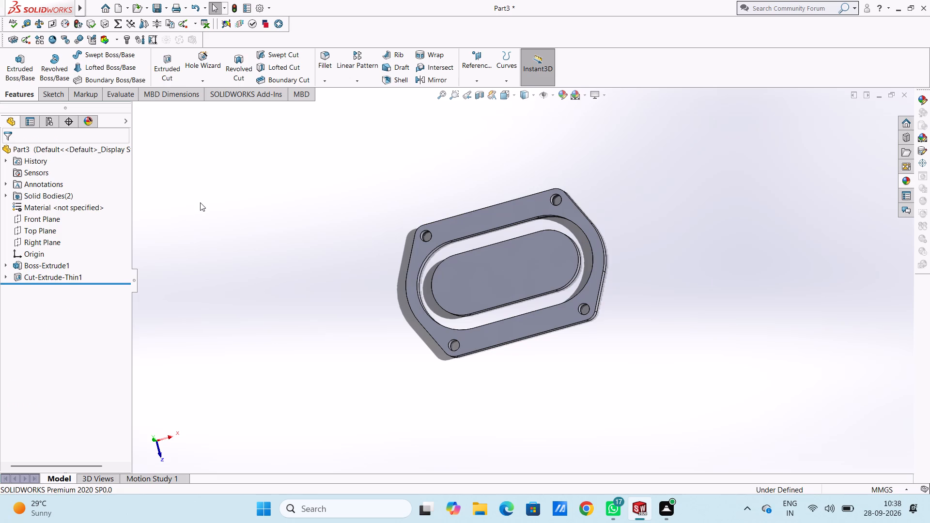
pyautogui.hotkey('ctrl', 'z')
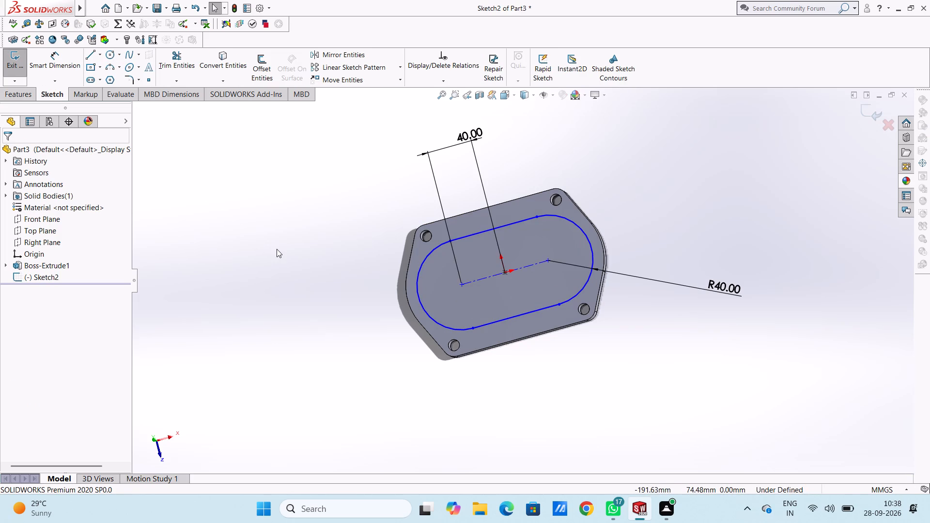
# Set the radius of the slot's end arc to 30 mm.
pyautogui.doubleClick(717, 288)
pyautogui.write('30')
pyautogui.press('Return')
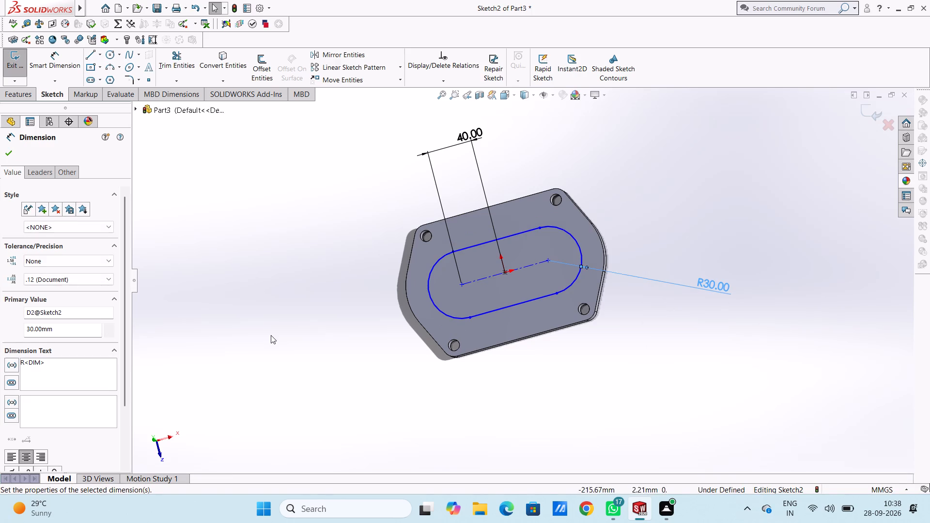
pyautogui.click(271, 335)
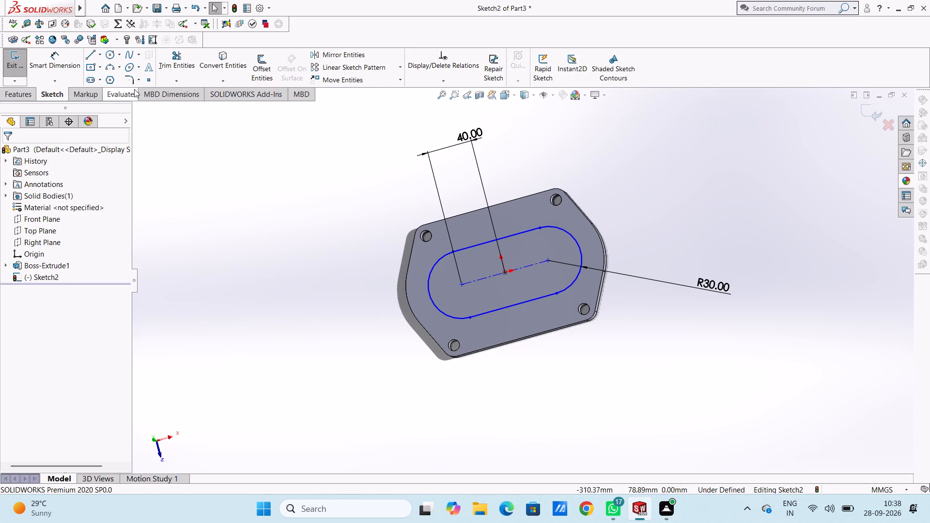
# Cut-extrude the slot profile through the plate with a blind depth of 10 mm.
pyautogui.click(15, 92)
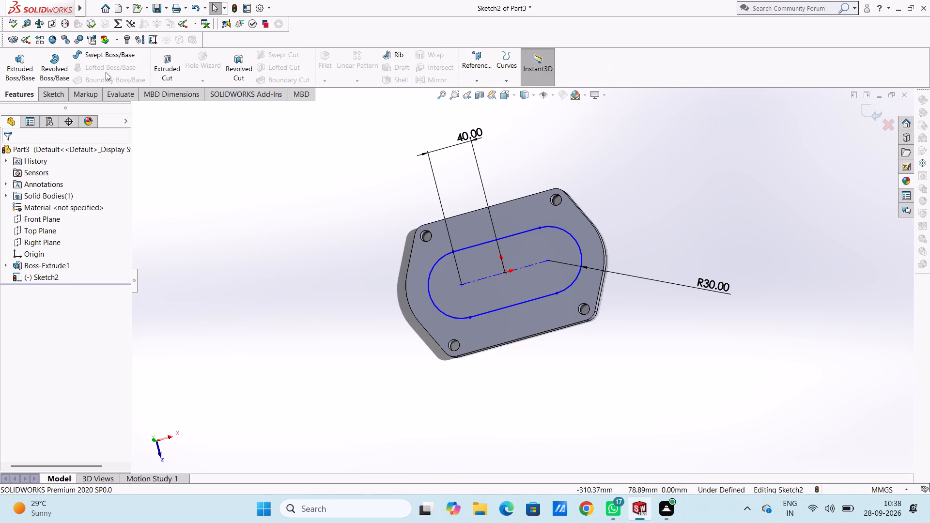
pyautogui.click(167, 61)
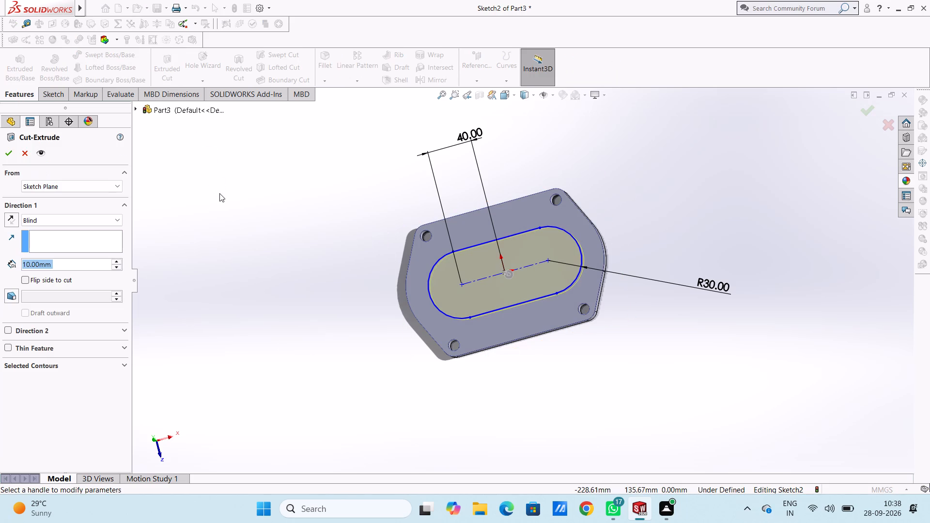
pyautogui.click(10, 153)
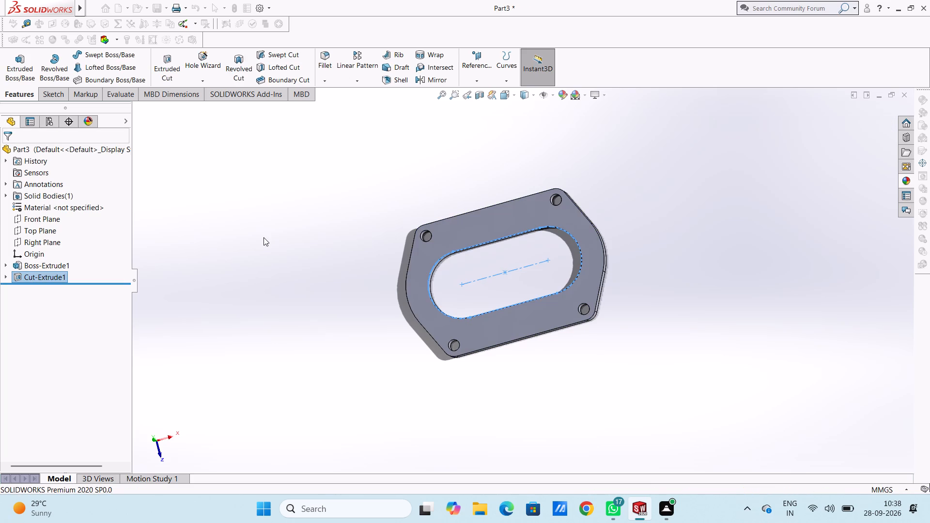
pyautogui.click(263, 237)
# On the plate's top face, sketch an 80 mm wide straight slot between the centres of the slot opening's two end arcs.
pyautogui.moveTo(258, 243); pyautogui.dragTo(306, 151, button='middle')
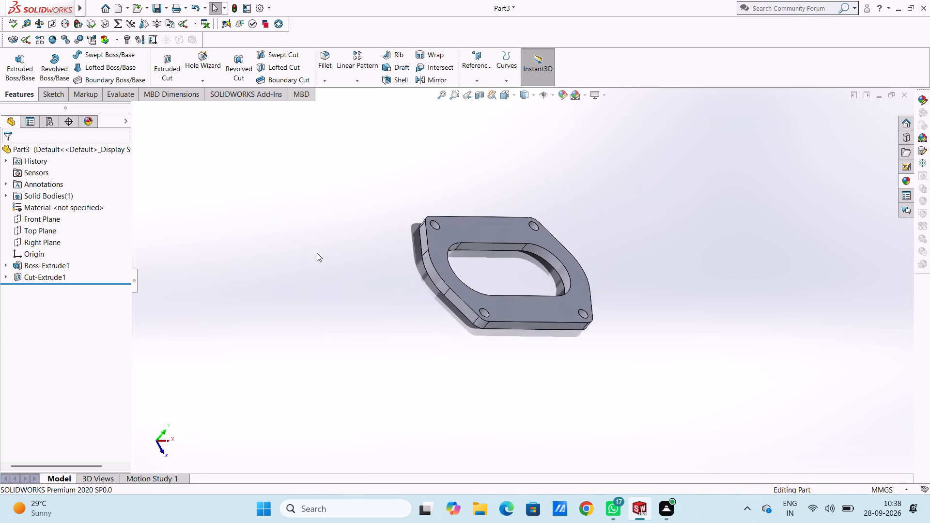
pyautogui.moveTo(316, 253); pyautogui.dragTo(271, 284, button='middle')
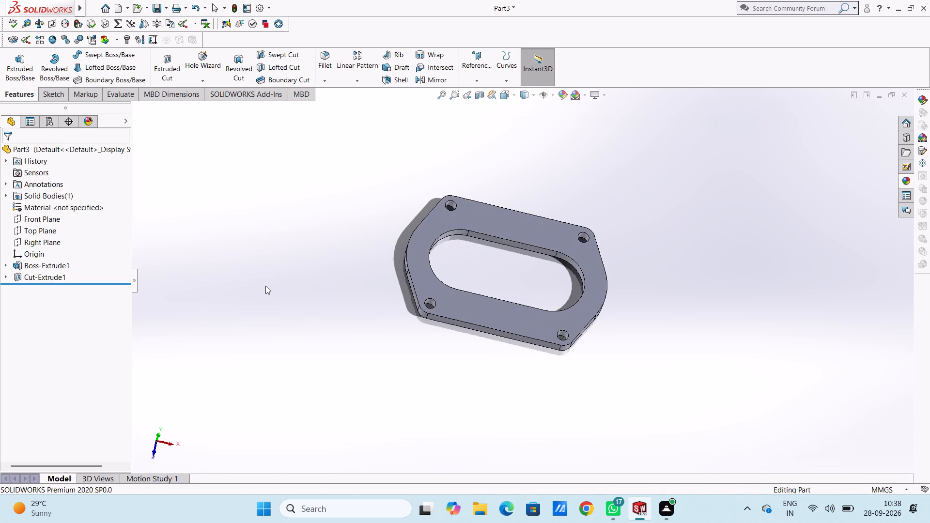
pyautogui.hotkey('ctrl', '5')
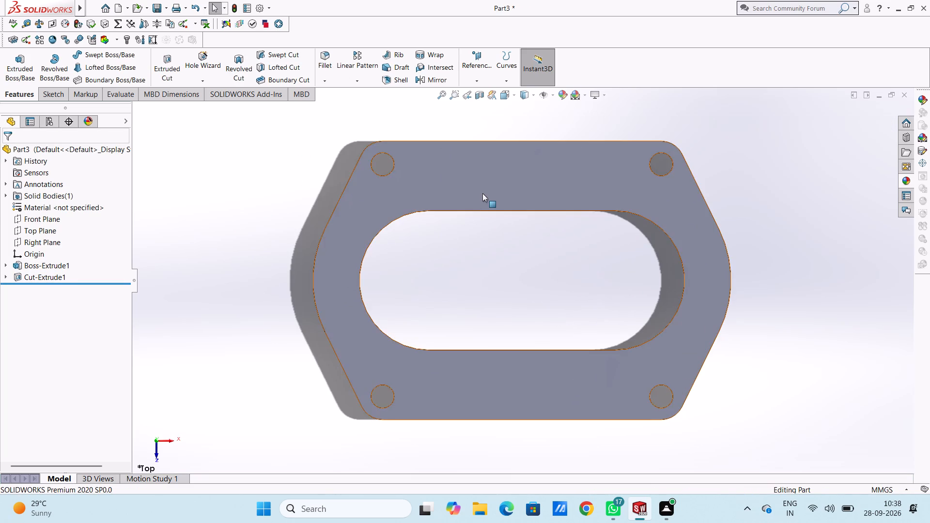
pyautogui.click(482, 193)
pyautogui.click(523, 166)
pyautogui.click(248, 223)
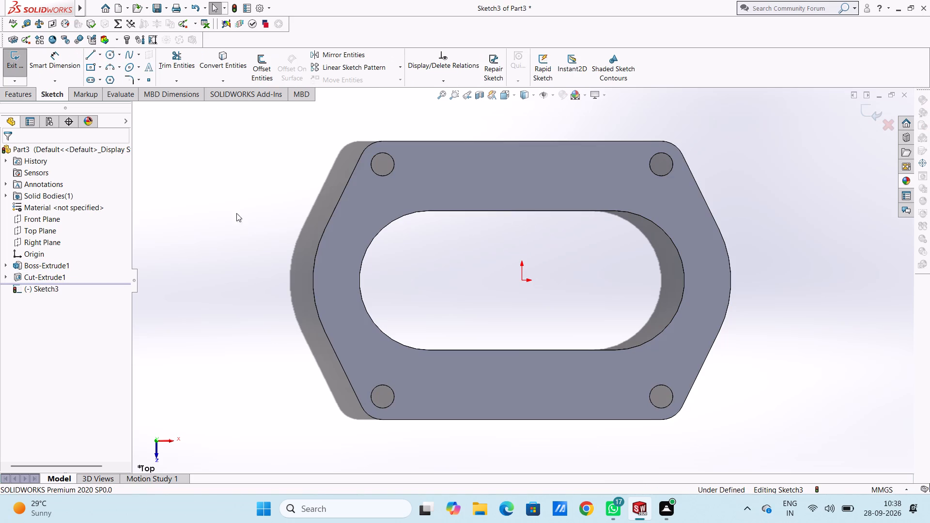
pyautogui.click(88, 77)
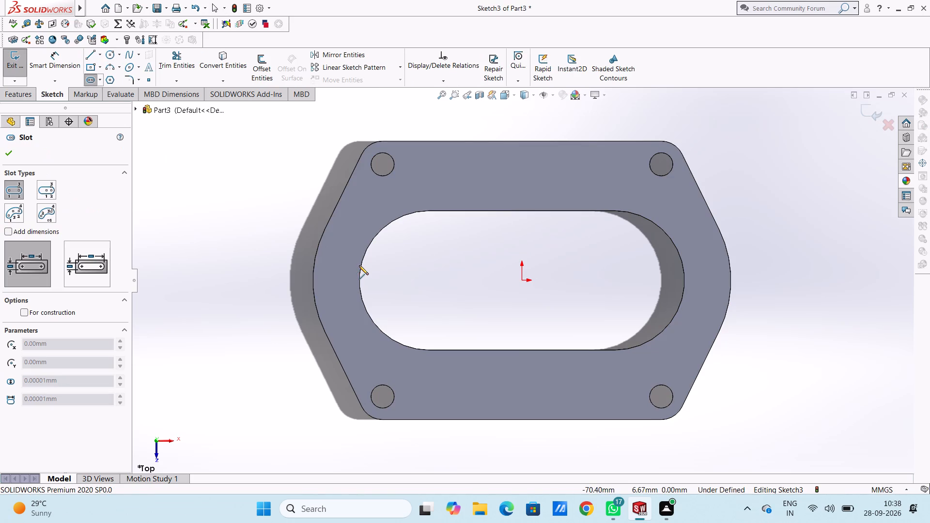
pyautogui.click(429, 280)
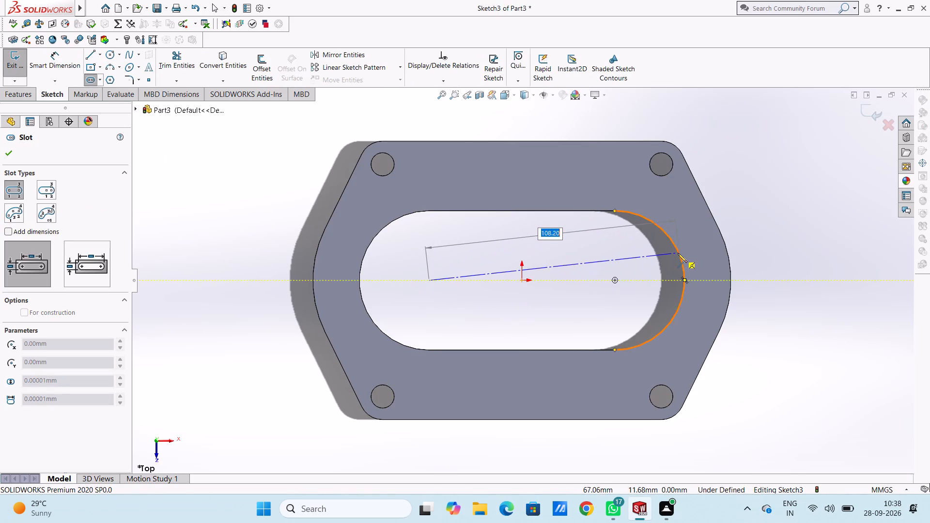
pyautogui.click(616, 279)
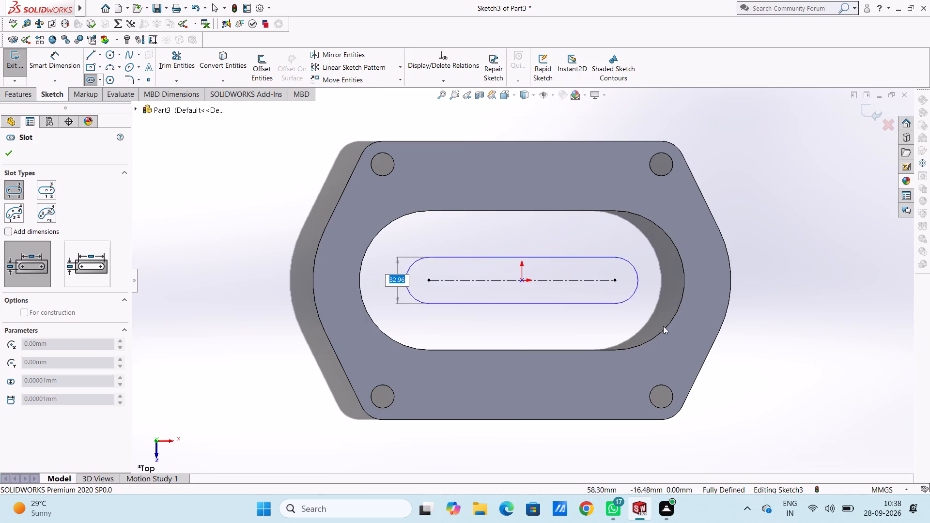
pyautogui.write('80')
pyautogui.press('Return')
pyautogui.press('Escape')
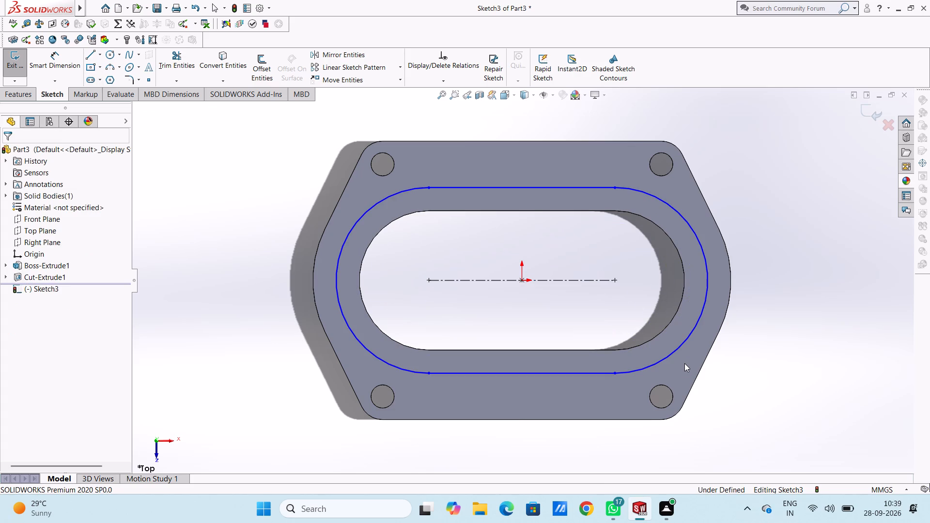
pyautogui.press('Escape')
# Dimension the radius of the new slot's right end arc, keeping its 40 mm value.
pyautogui.scroll(5, 684, 363)
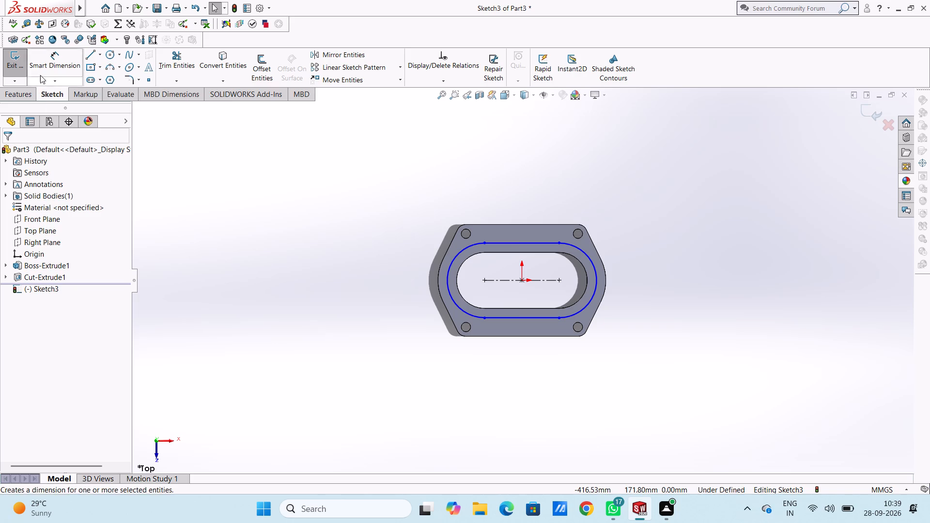
pyautogui.click(48, 62)
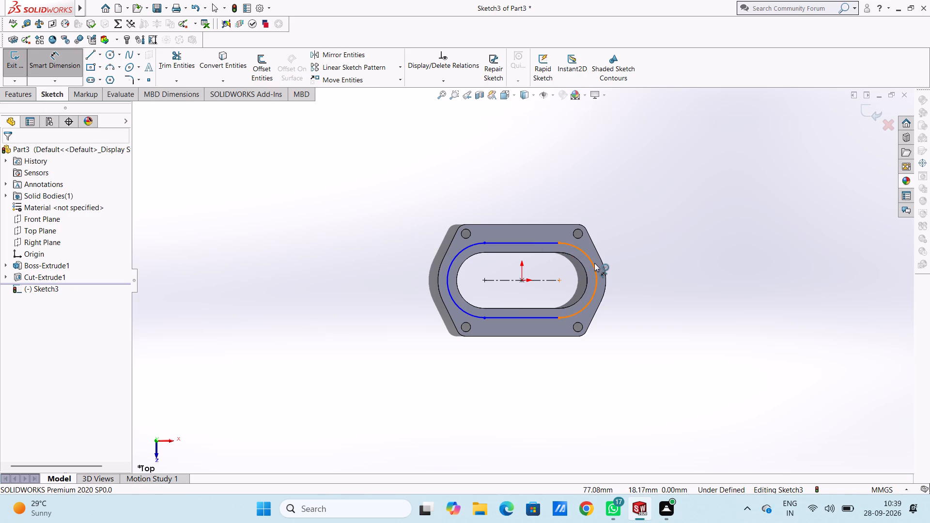
pyautogui.click(595, 263)
pyautogui.click(741, 206)
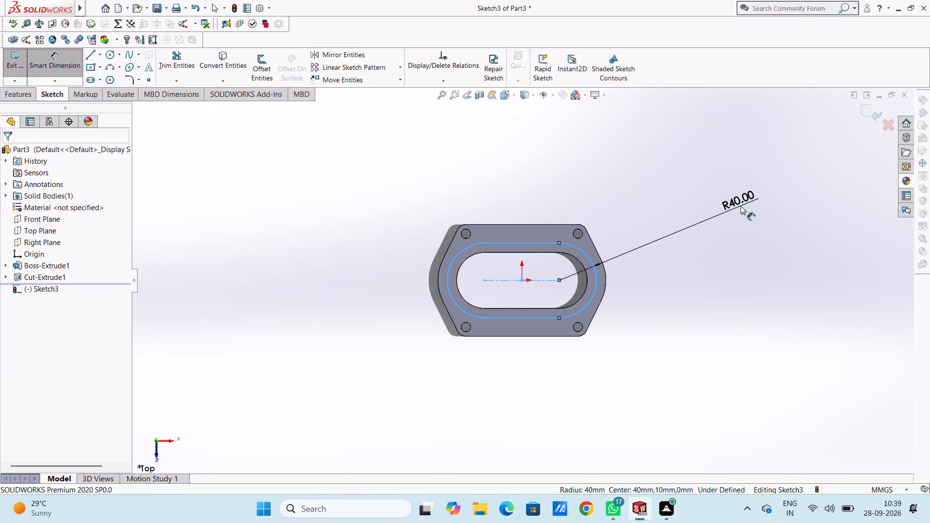
pyautogui.click(698, 189)
pyautogui.click(659, 189)
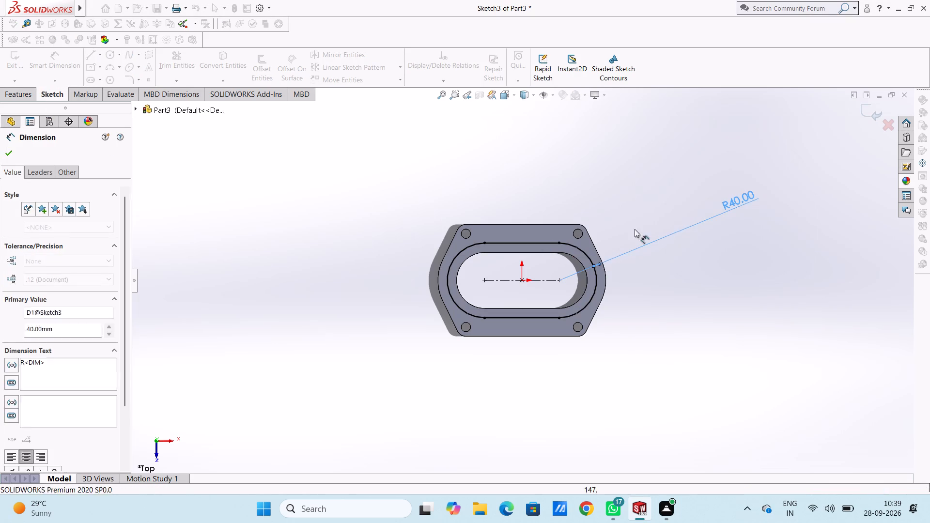
# Extrude the new slot 40 mm upward as a merged thin feature with a 10 mm wall thickness directed inward.
pyautogui.scroll(-4, 554, 290)
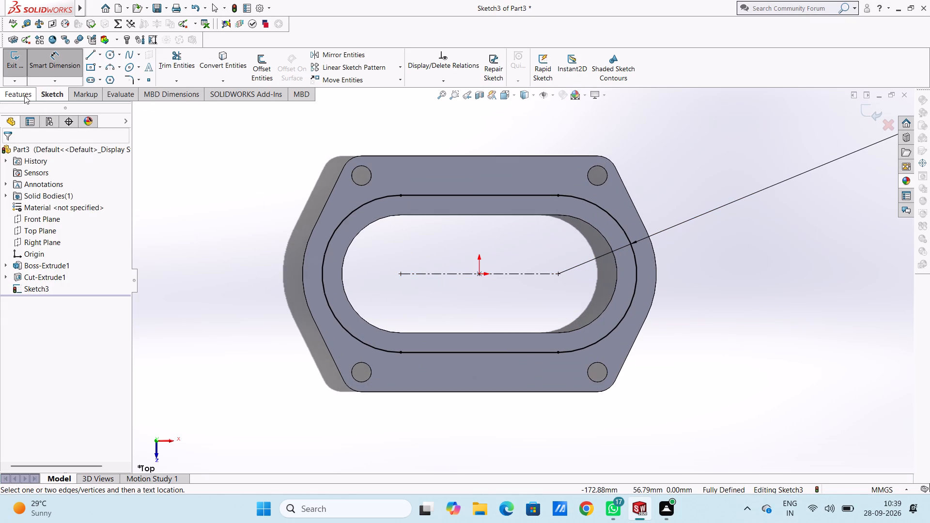
pyautogui.click(12, 93)
pyautogui.click(30, 62)
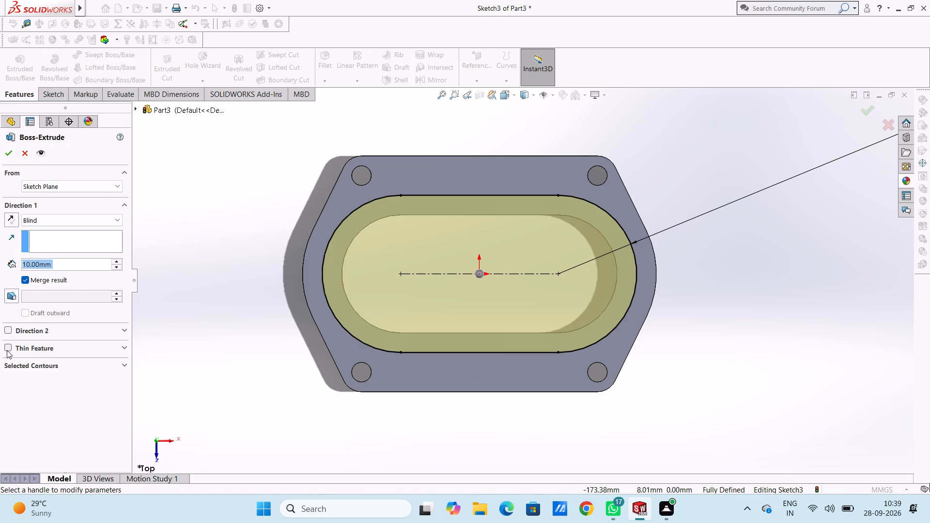
pyautogui.click(7, 349)
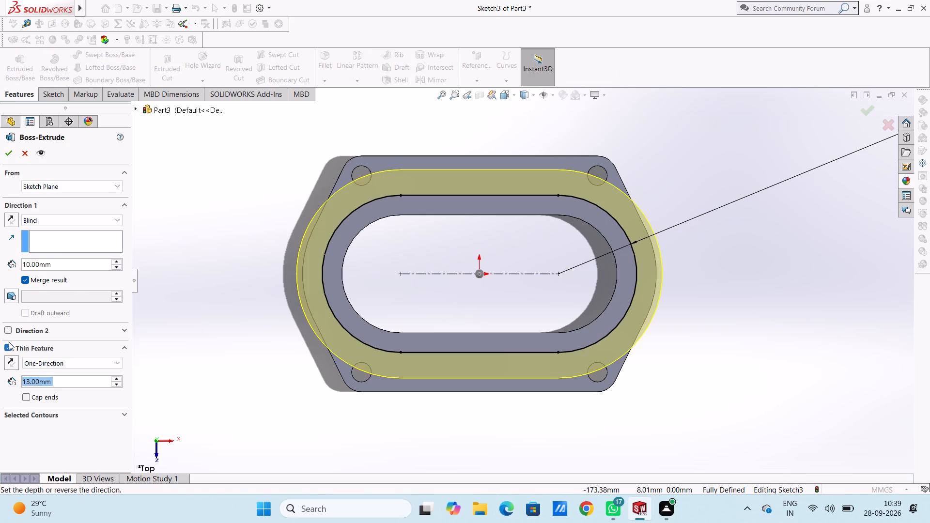
pyautogui.write('10')
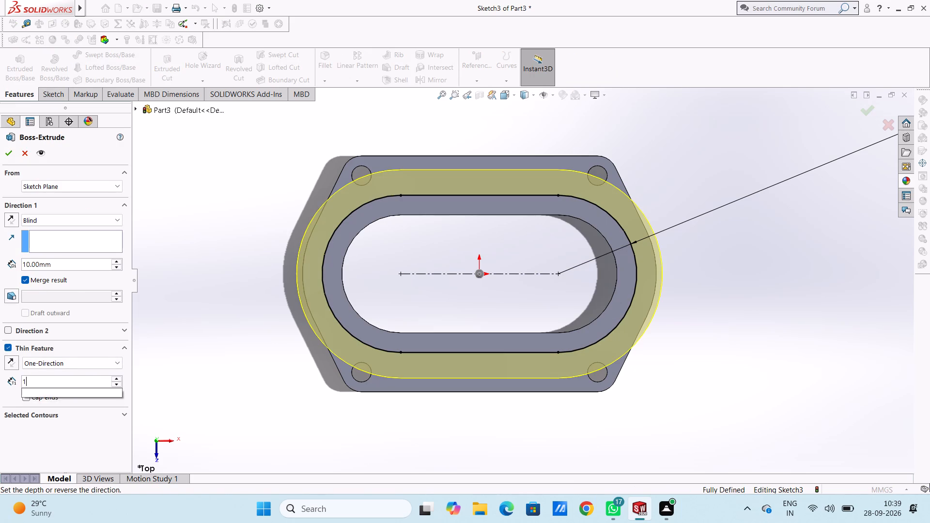
pyautogui.press('Return')
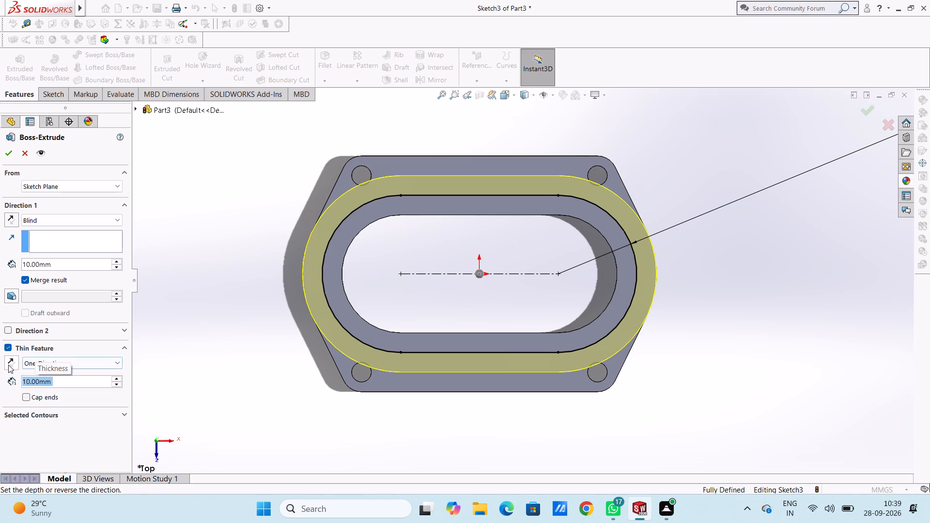
pyautogui.click(9, 363)
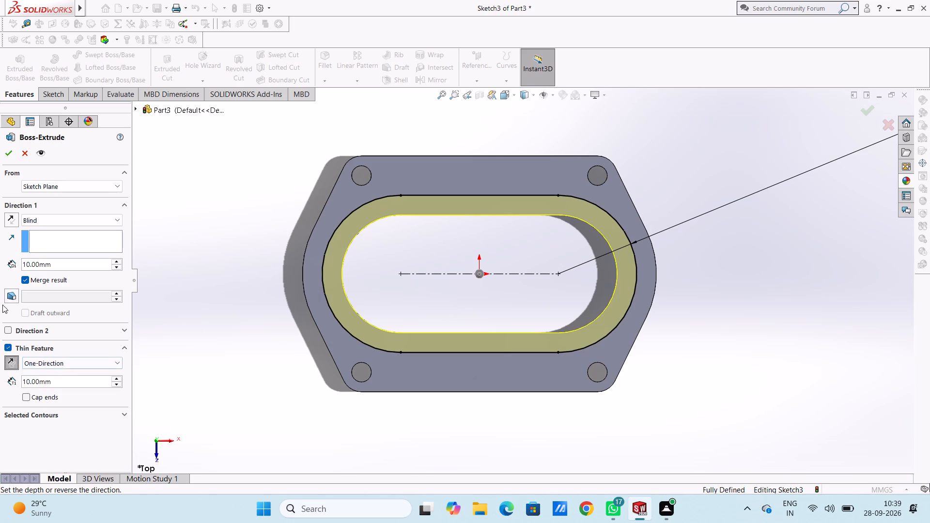
pyautogui.moveTo(192, 357); pyautogui.dragTo(209, 205, button='middle')
pyautogui.doubleClick(65, 263)
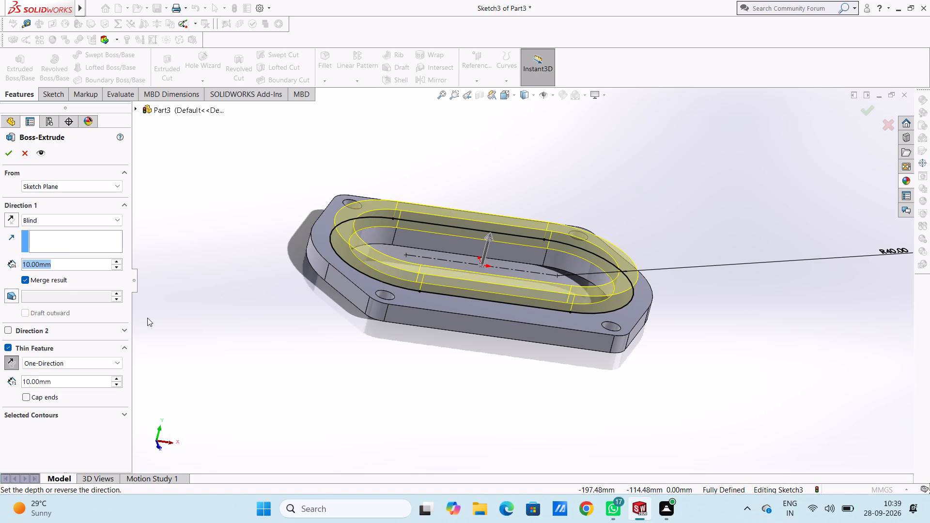
pyautogui.write('40')
pyautogui.press('Return')
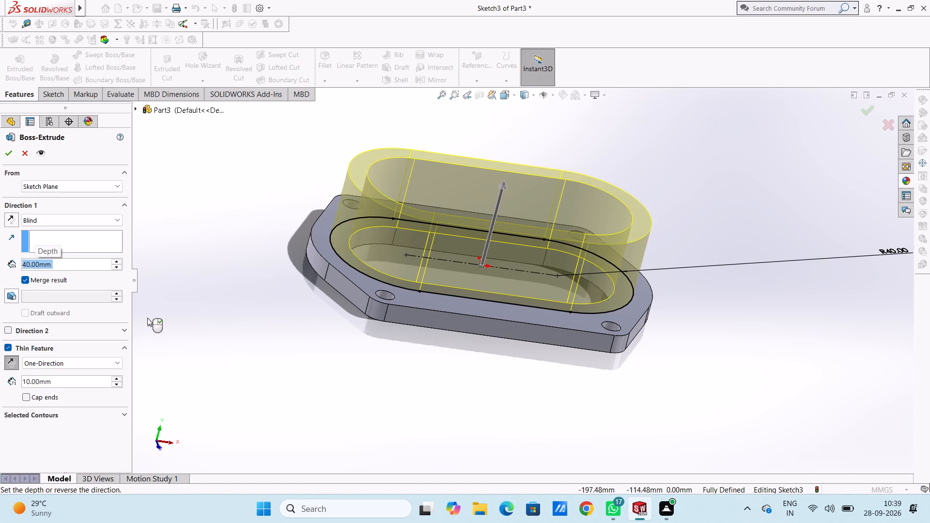
pyautogui.click(8, 155)
pyautogui.click(182, 194)
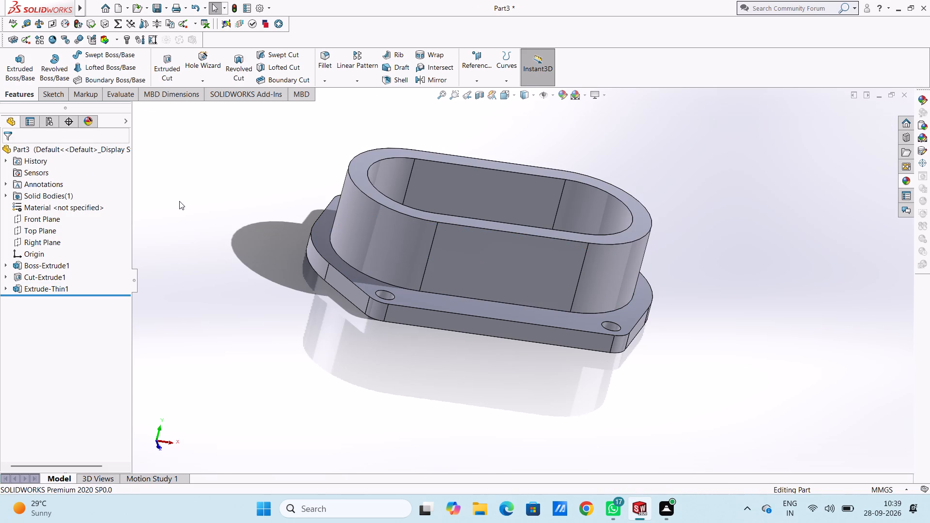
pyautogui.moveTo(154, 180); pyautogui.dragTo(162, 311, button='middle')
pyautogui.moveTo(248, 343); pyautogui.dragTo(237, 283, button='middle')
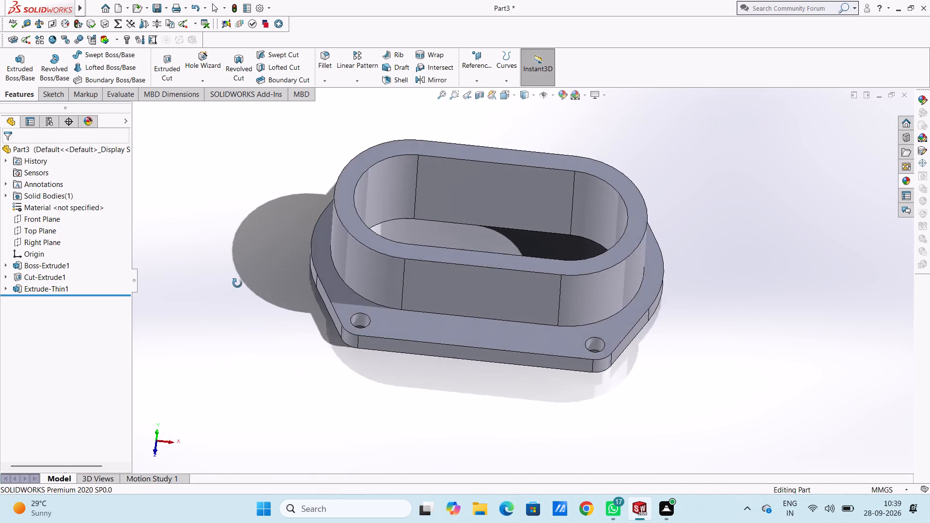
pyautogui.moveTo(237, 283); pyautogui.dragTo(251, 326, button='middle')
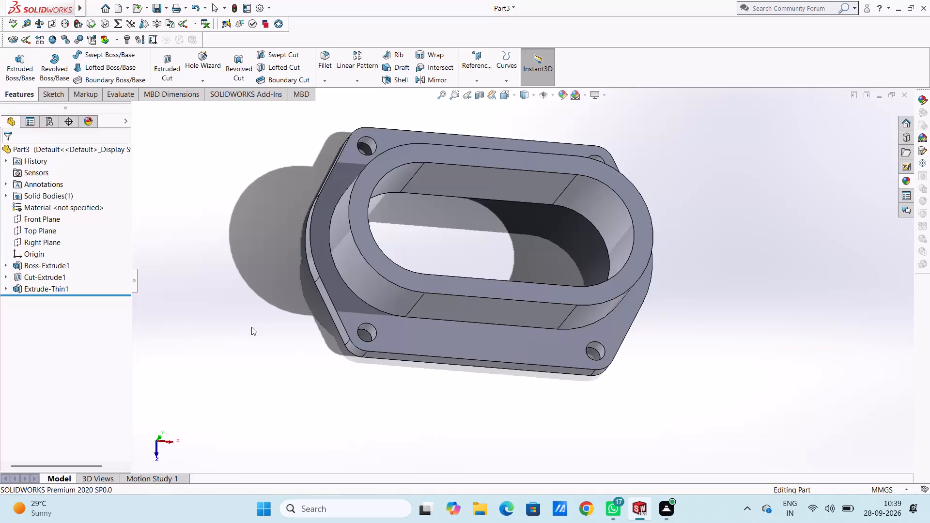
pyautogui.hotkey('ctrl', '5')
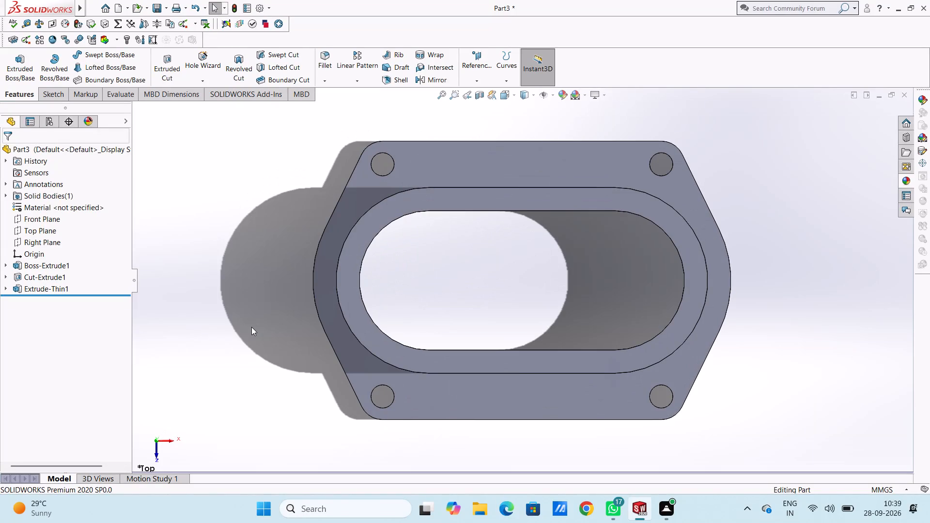
# On the wall's top face, sketch an 80 mm wide straight slot between the centres of the wall's two end arcs.
pyautogui.scroll(4, 251, 327)
pyautogui.scroll(3, 744, 319)
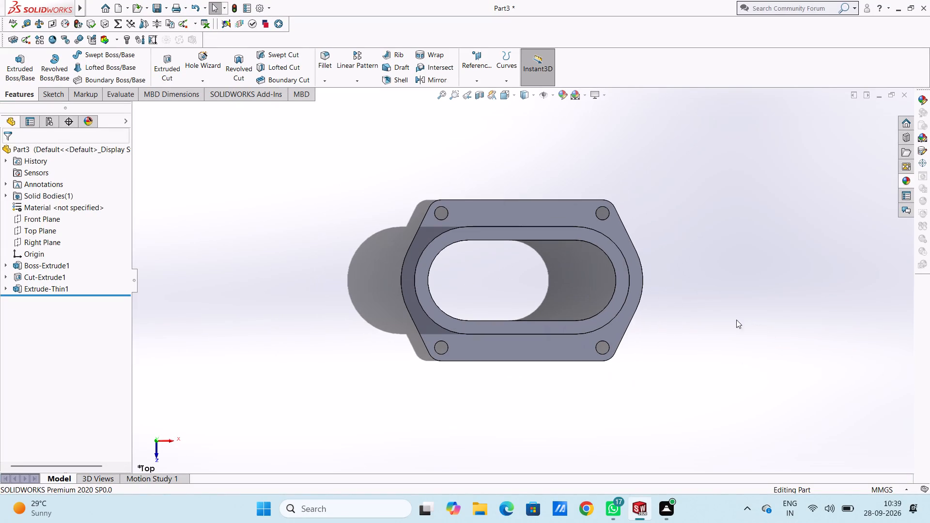
pyautogui.scroll(-5, 552, 262)
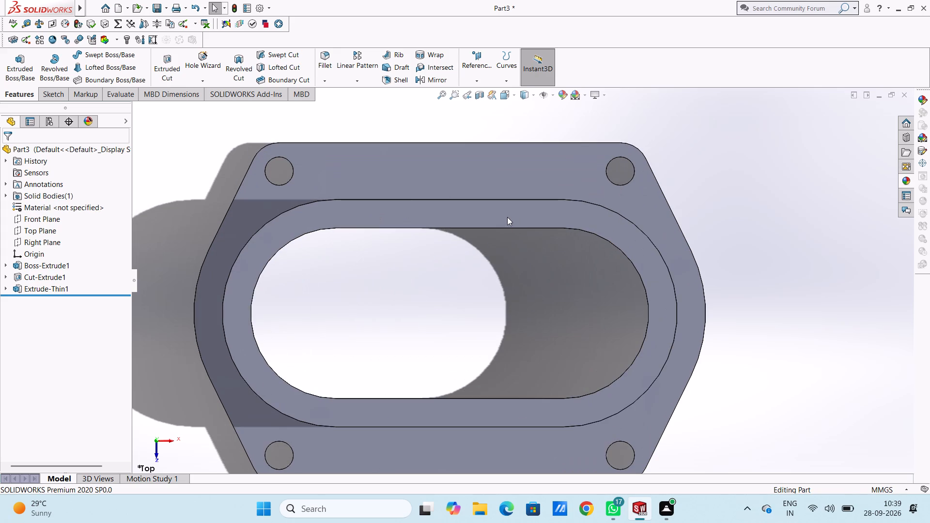
pyautogui.click(505, 216)
pyautogui.click(547, 190)
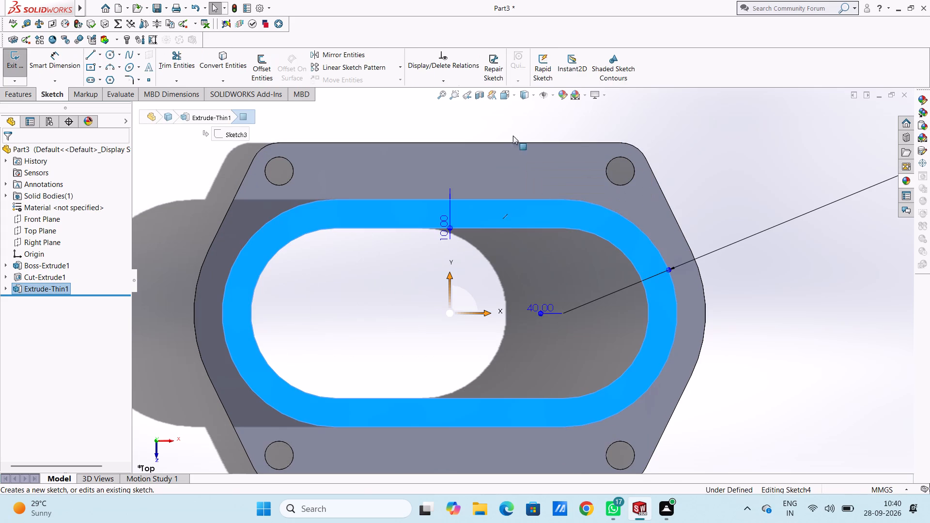
pyautogui.click(505, 119)
pyautogui.scroll(4, 490, 189)
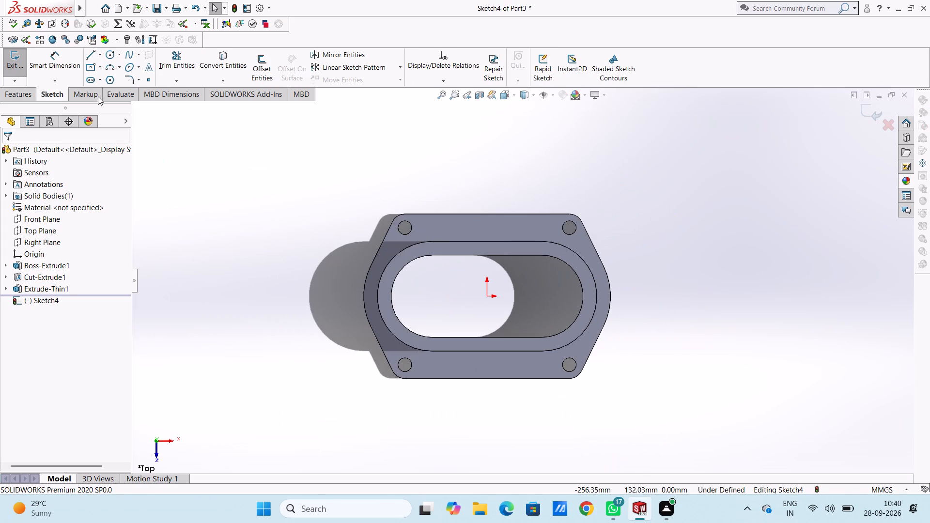
pyautogui.click(88, 82)
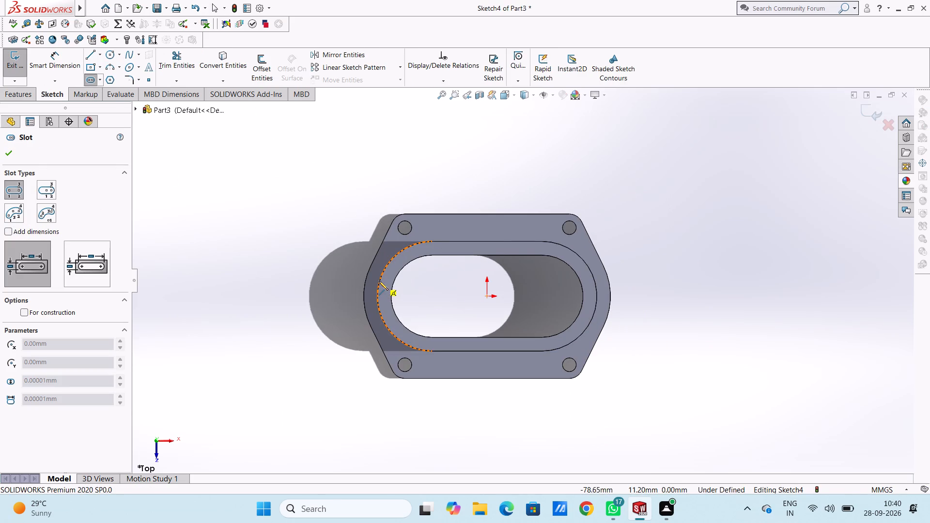
pyautogui.click(432, 296)
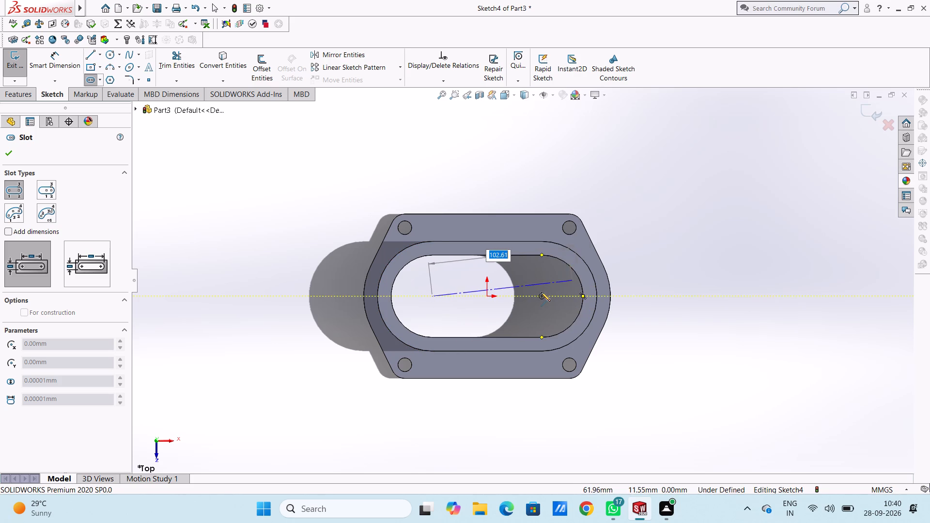
pyautogui.click(541, 295)
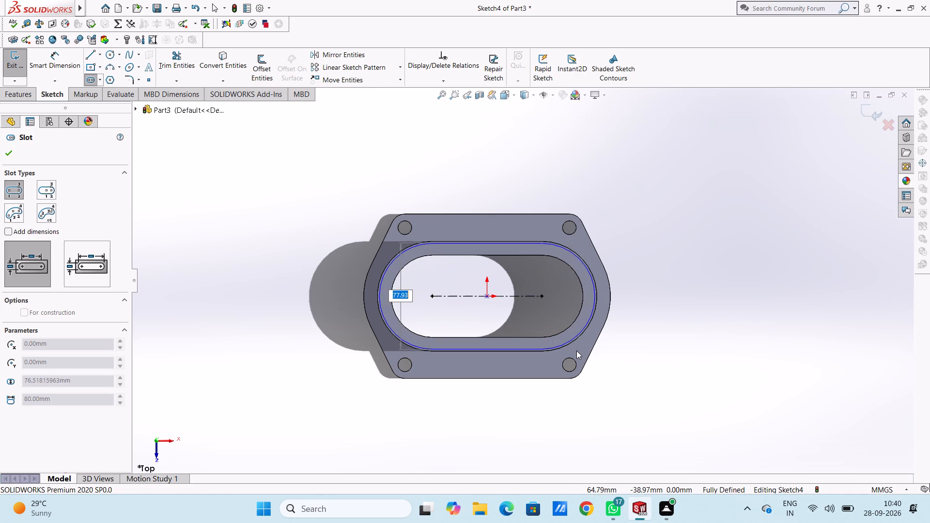
pyautogui.write('80')
pyautogui.press('Return')
pyautogui.press('Escape')
pyautogui.press('Escape')
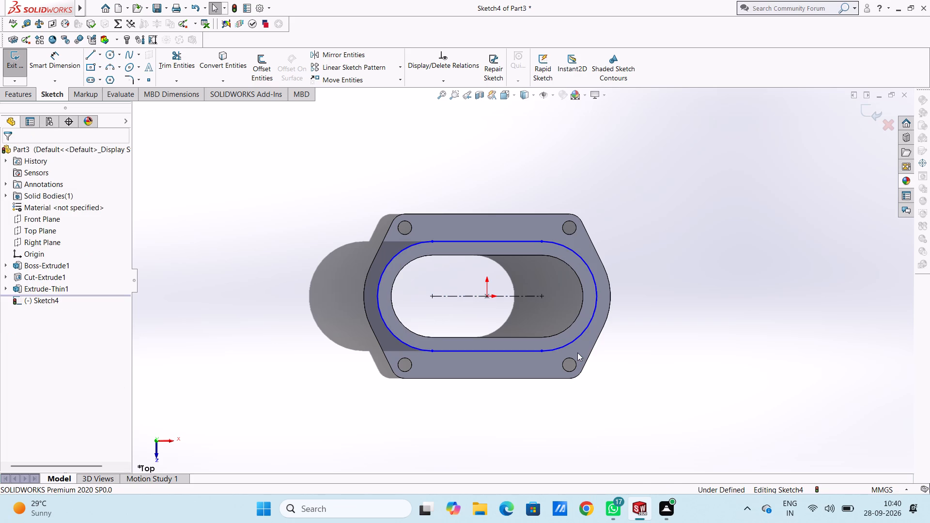
# Dimension the radius of the new slot's right end arc, accepting 40 mm.
pyautogui.click(51, 63)
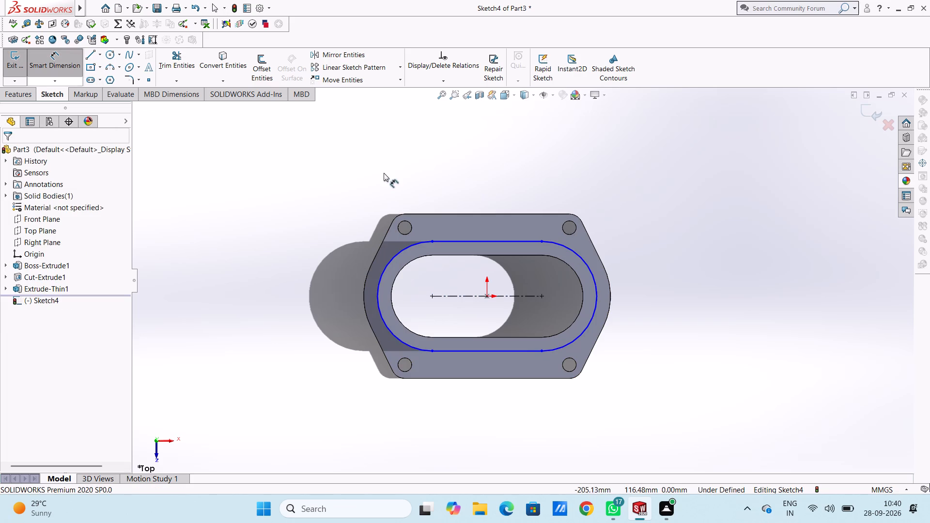
pyautogui.click(596, 284)
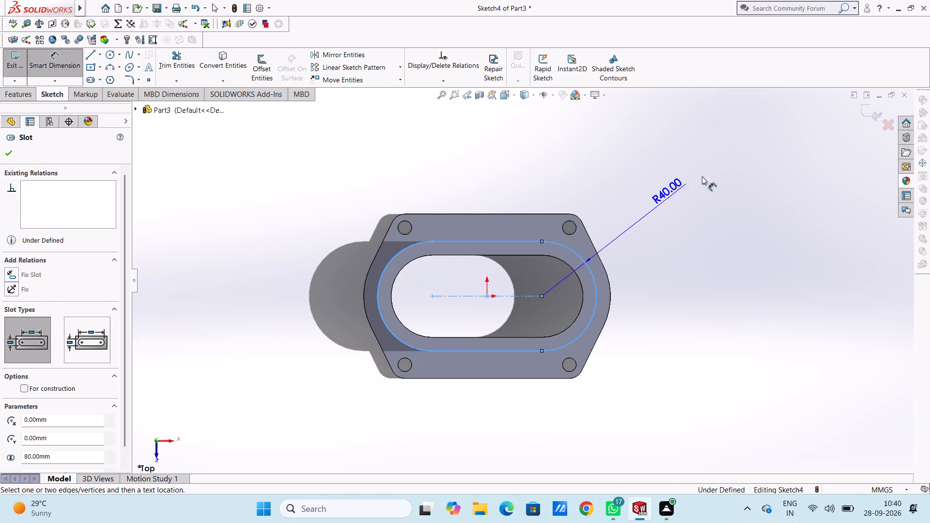
pyautogui.click(716, 169)
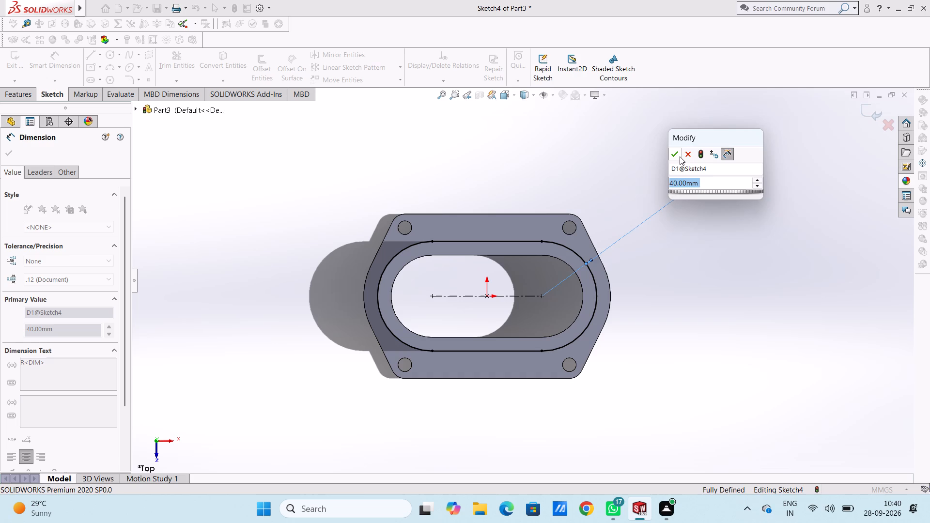
pyautogui.click(677, 154)
pyautogui.click(653, 194)
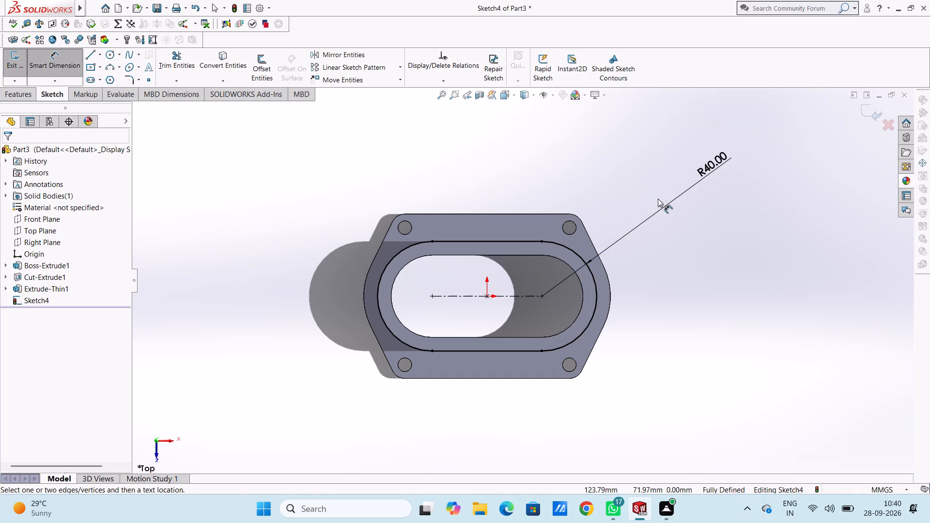
pyautogui.press('Escape')
pyautogui.press('Escape')
# Extrude the new slot profile 10 mm upward as a solid merged boss to close the top of the wall.
pyautogui.scroll(1, 688, 312)
pyautogui.moveTo(688, 311); pyautogui.dragTo(658, 238, button='middle')
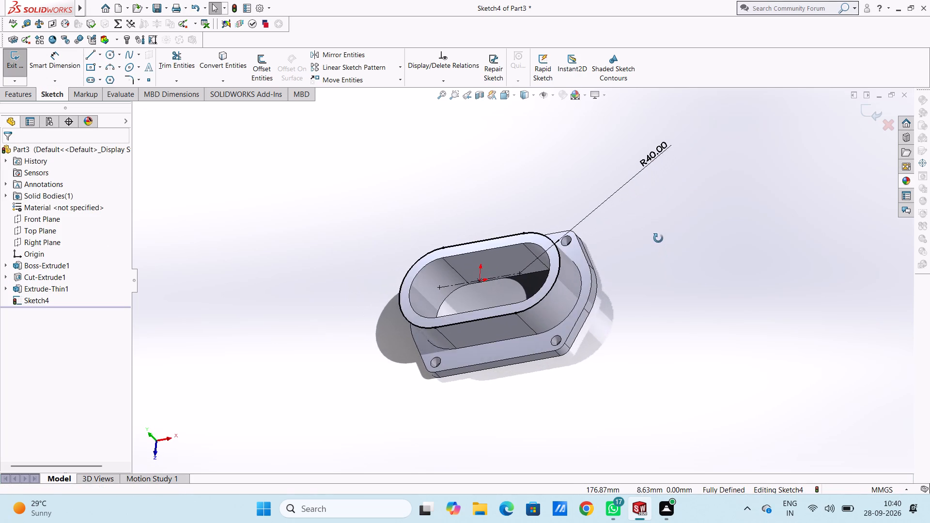
pyautogui.moveTo(658, 238); pyautogui.dragTo(656, 235, button='middle')
pyautogui.click(22, 93)
pyautogui.click(18, 69)
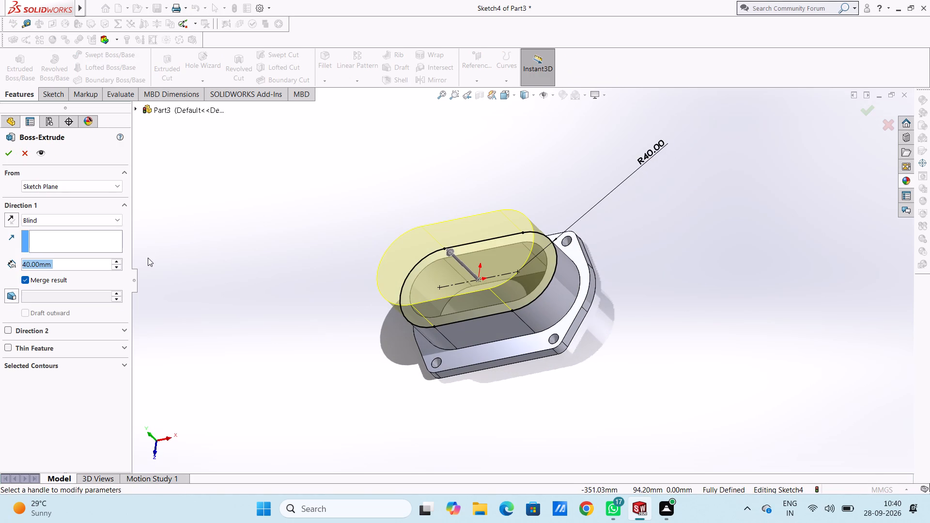
pyautogui.write('10')
pyautogui.press('Return')
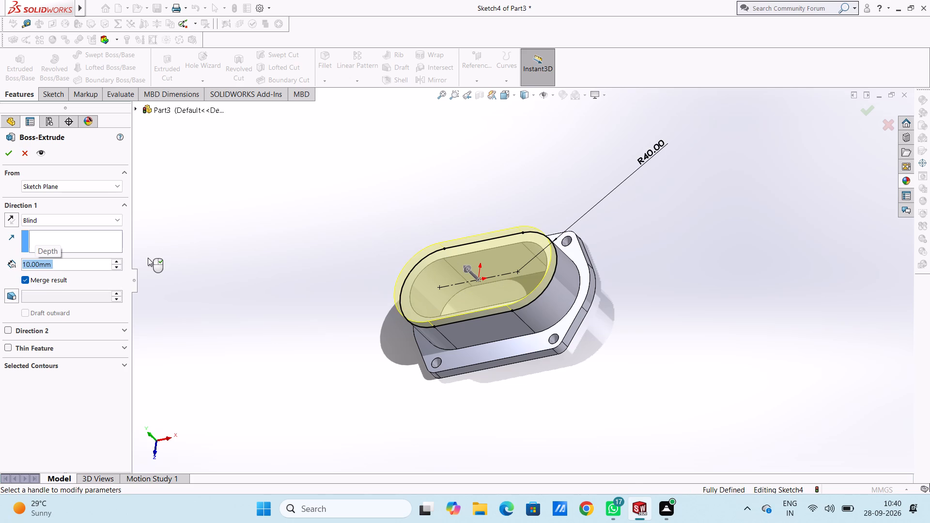
pyautogui.click(9, 154)
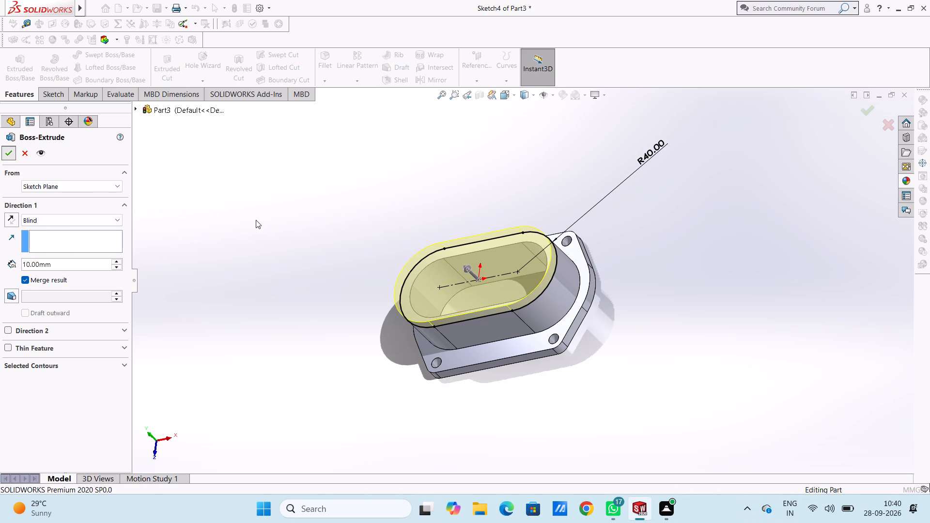
pyautogui.click(249, 245)
# Fillet the outer bottom edge of the wall where it meets the plate and the cap's top outer edge with a 5 mm radius.
pyautogui.moveTo(224, 263); pyautogui.dragTo(300, 202, button='middle')
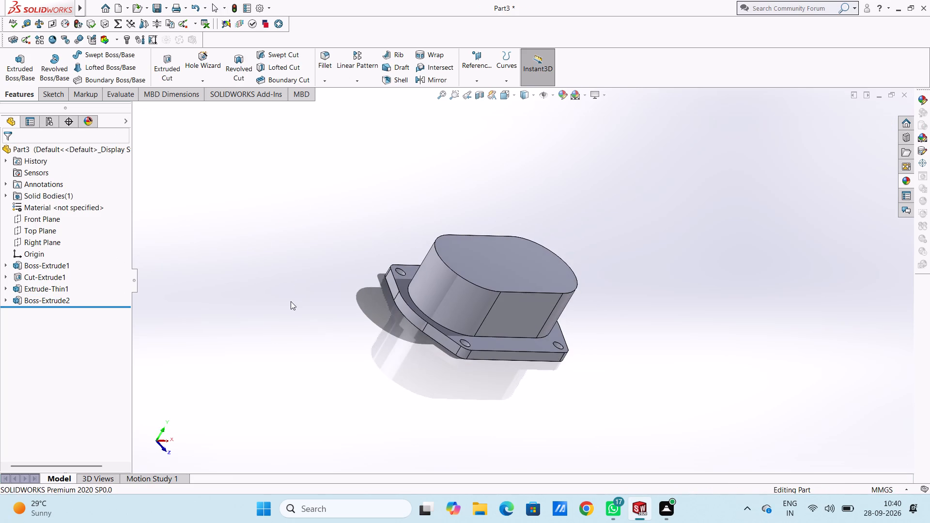
pyautogui.moveTo(285, 301); pyautogui.dragTo(249, 299, button='middle')
pyautogui.moveTo(249, 299); pyautogui.dragTo(224, 297, button='middle')
pyautogui.moveTo(224, 297); pyautogui.dragTo(214, 298, button='middle')
pyautogui.middleClick(214, 298)
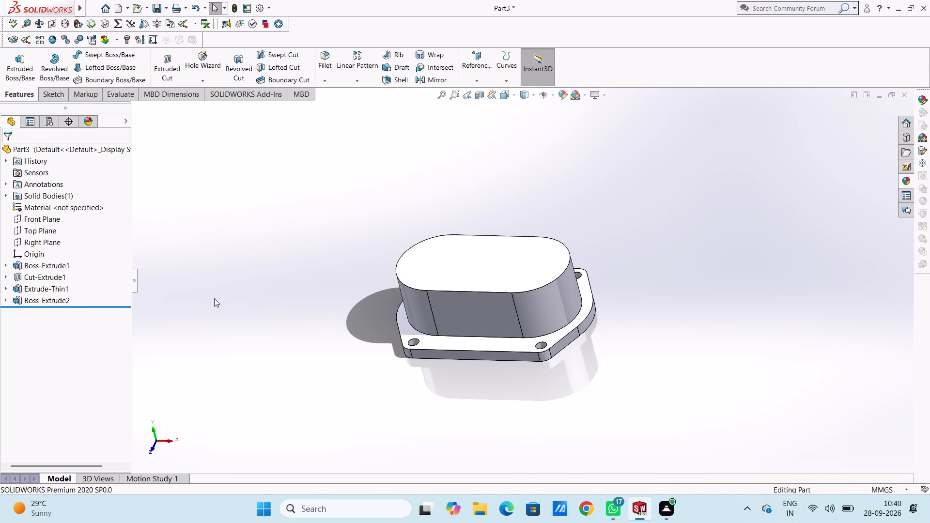
pyautogui.scroll(-4, 637, 355)
pyautogui.scroll(5, 475, 194)
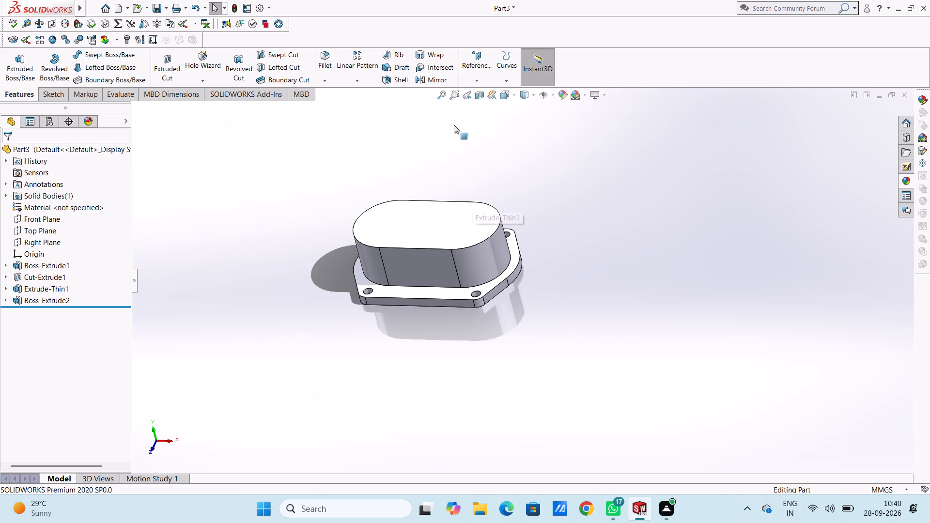
pyautogui.click(319, 55)
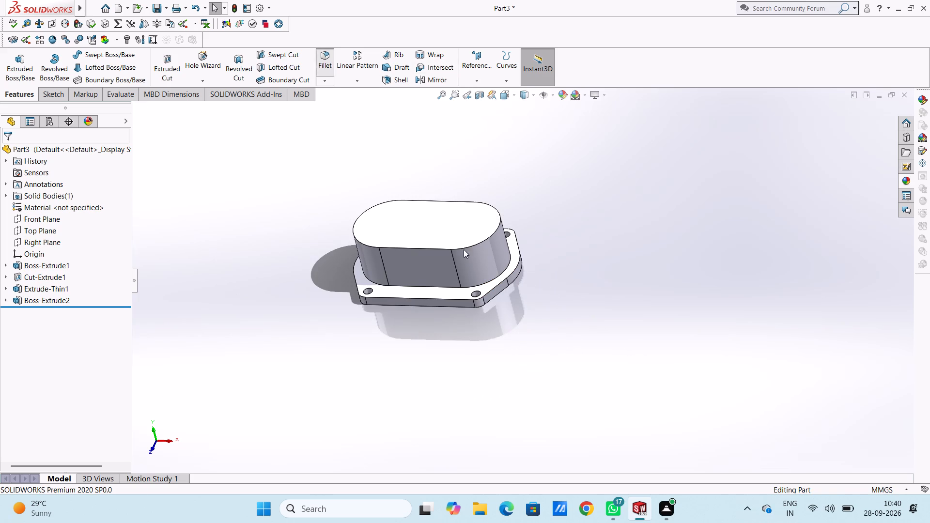
pyautogui.scroll(-8, 469, 272)
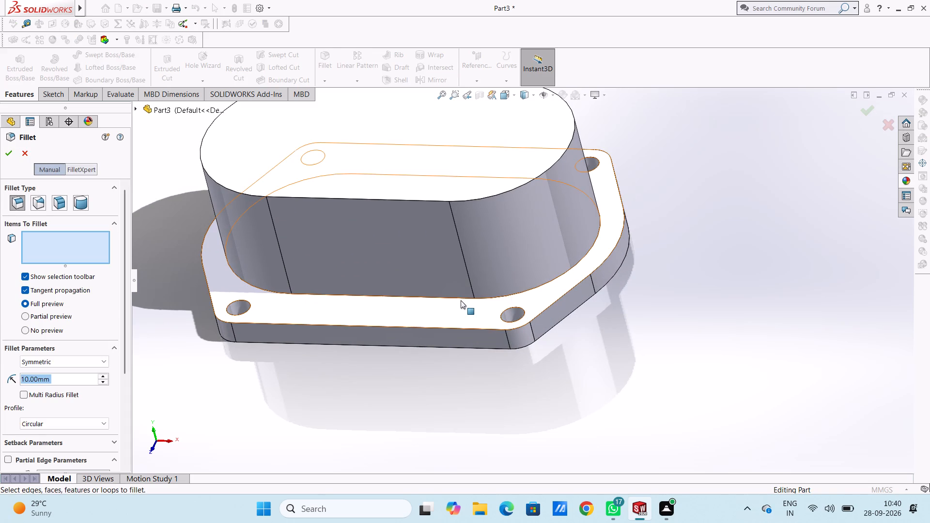
pyautogui.click(461, 299)
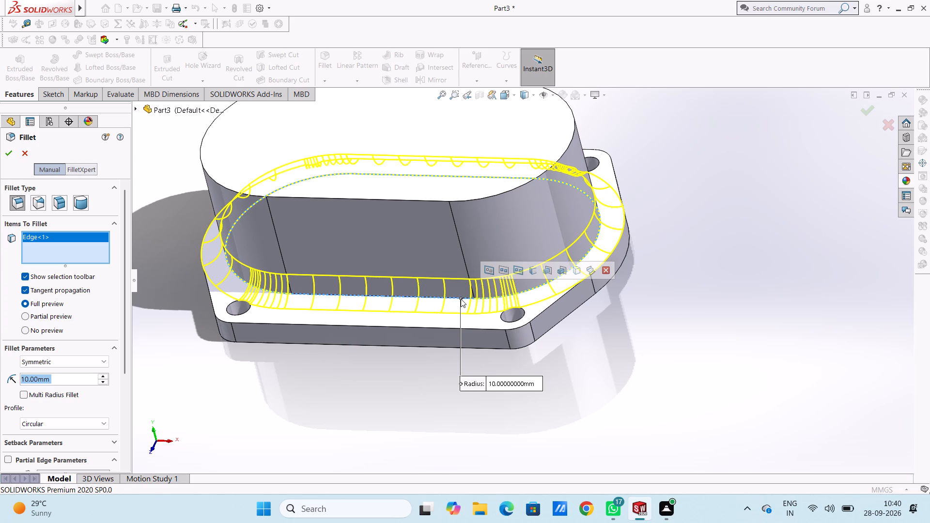
pyautogui.press('5')
pyautogui.press('Return')
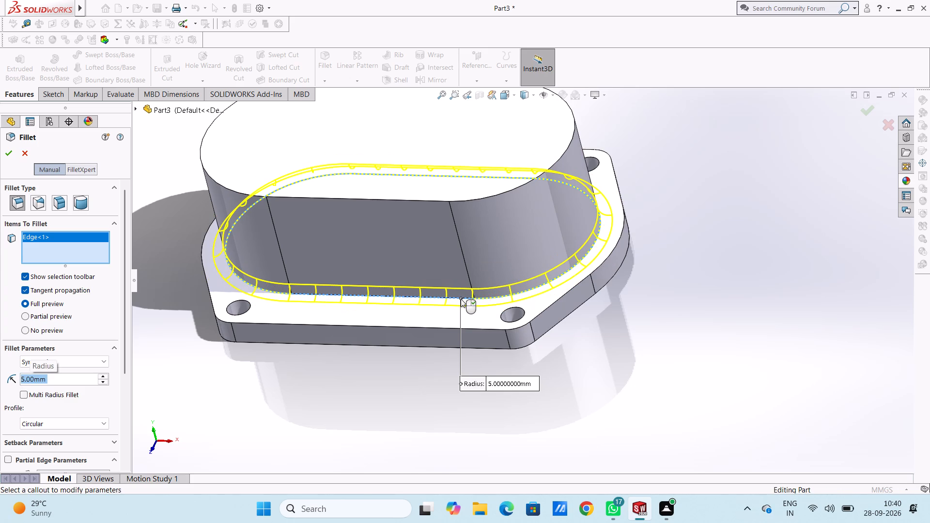
pyautogui.click(387, 200)
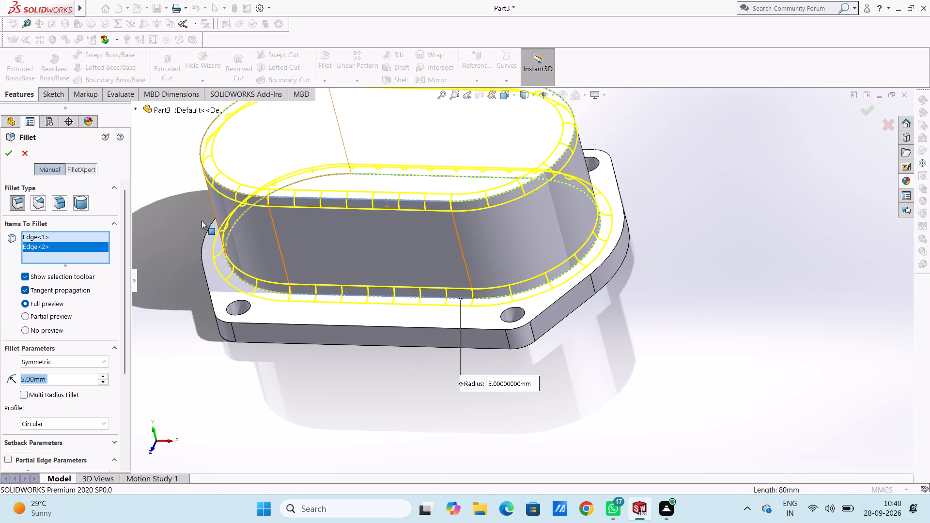
pyautogui.click(8, 150)
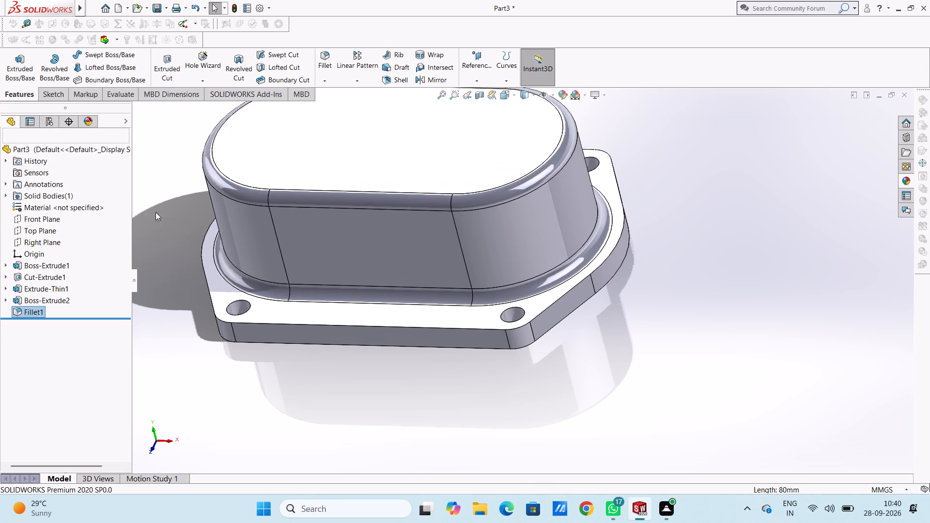
pyautogui.scroll(4, 166, 217)
pyautogui.click(249, 266)
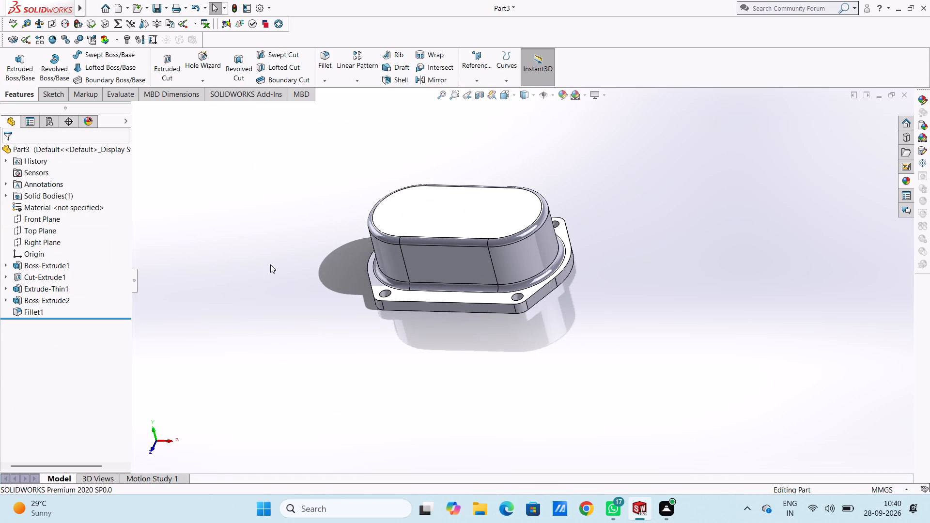
# On the cap's top face, sketch a circle of 20 mm radius centred on the left end arc's centre.
pyautogui.scroll(1, 270, 264)
pyautogui.moveTo(270, 264); pyautogui.dragTo(296, 289, button='middle')
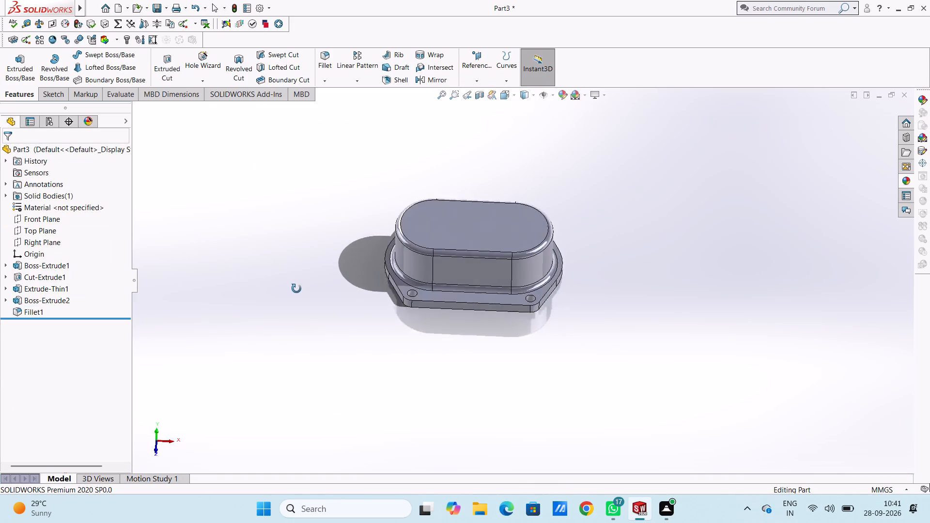
pyautogui.moveTo(296, 289); pyautogui.dragTo(569, 330, button='middle')
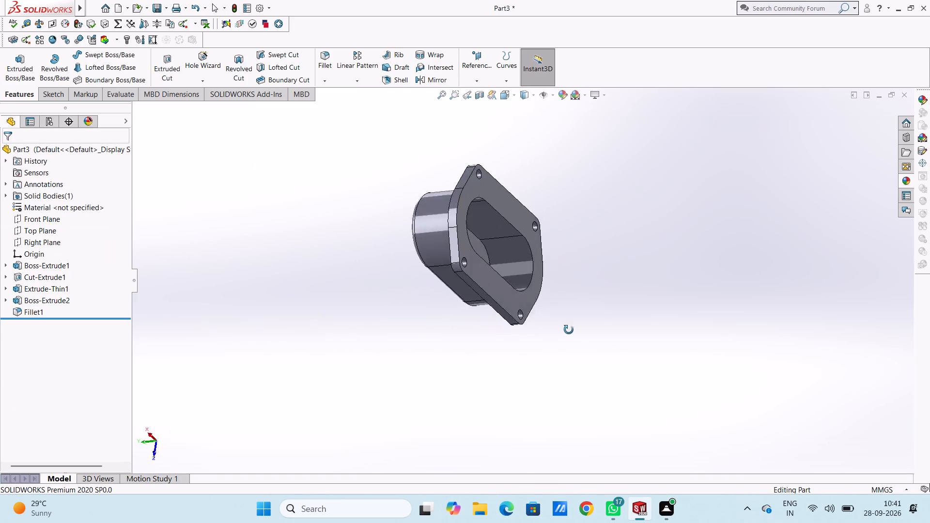
pyautogui.moveTo(569, 330); pyautogui.dragTo(345, 324, button='middle')
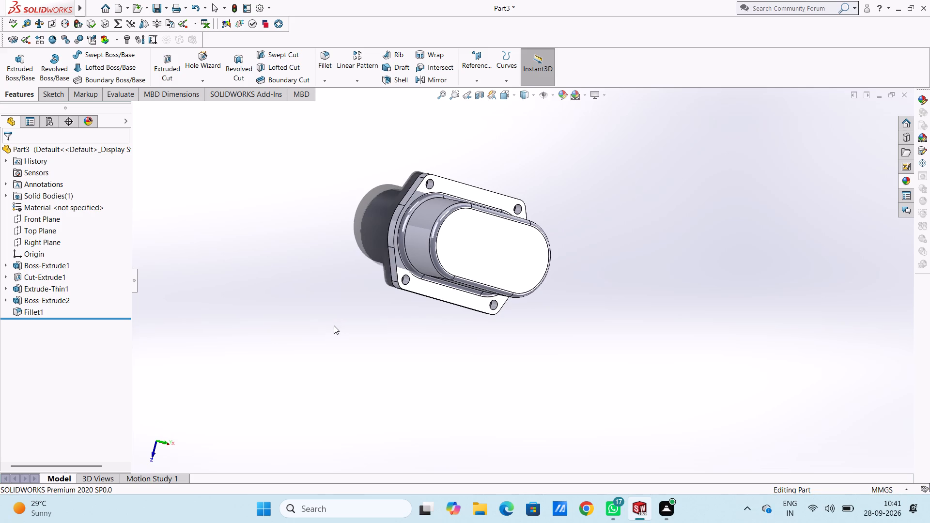
pyautogui.hotkey('ctrl', '5')
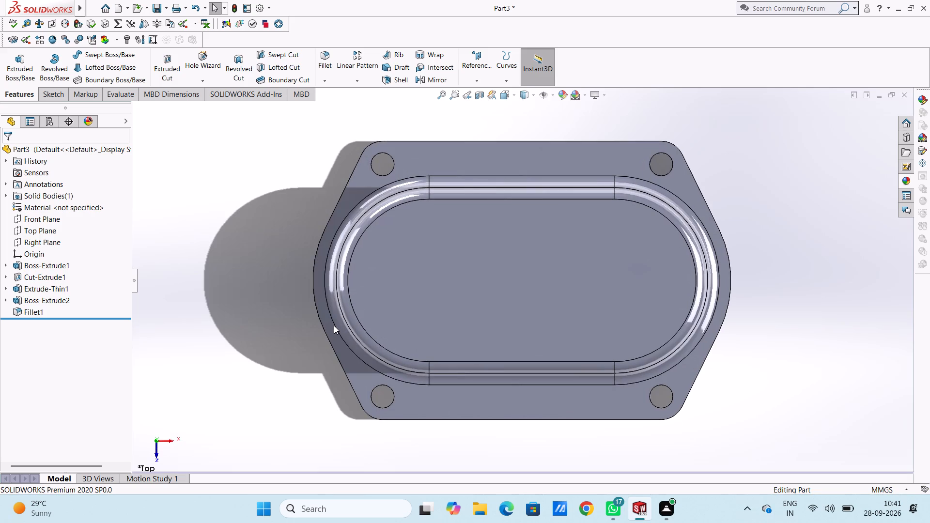
pyautogui.scroll(2, 616, 287)
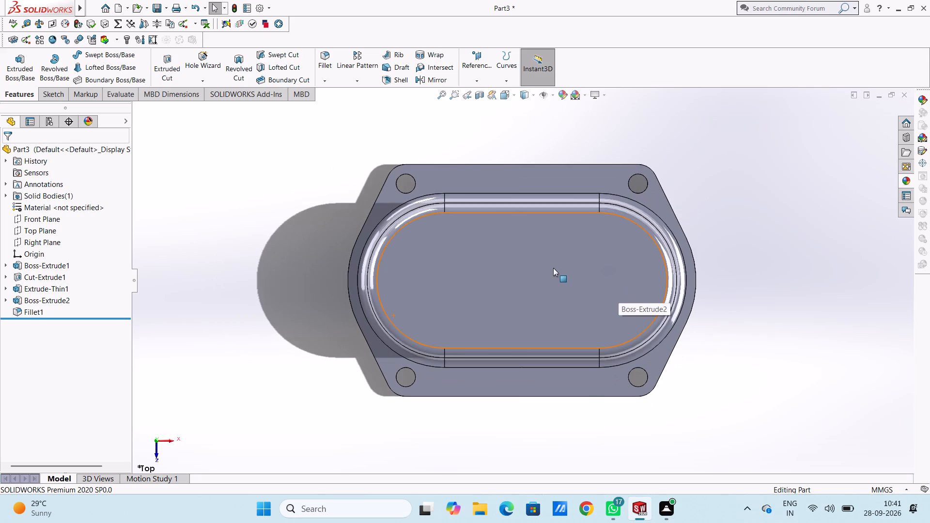
pyautogui.click(553, 268)
pyautogui.click(596, 242)
pyautogui.click(285, 231)
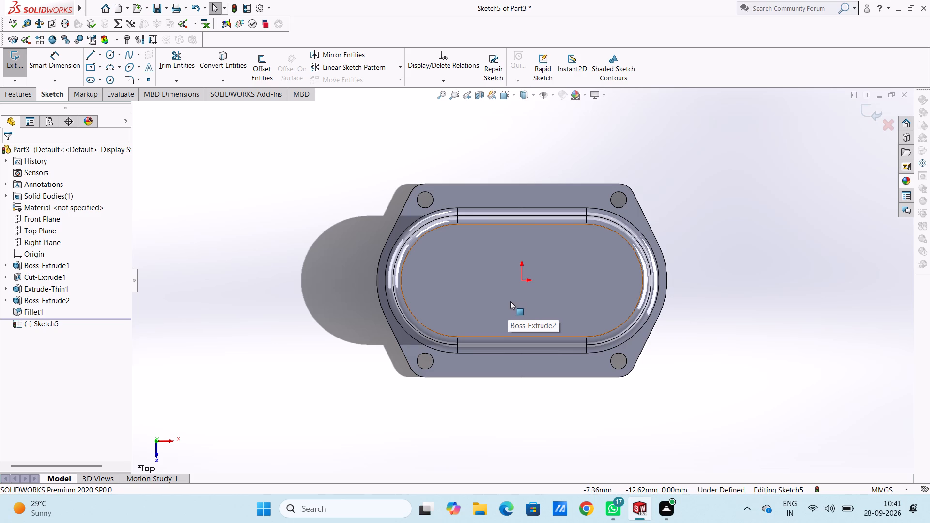
pyautogui.click(109, 54)
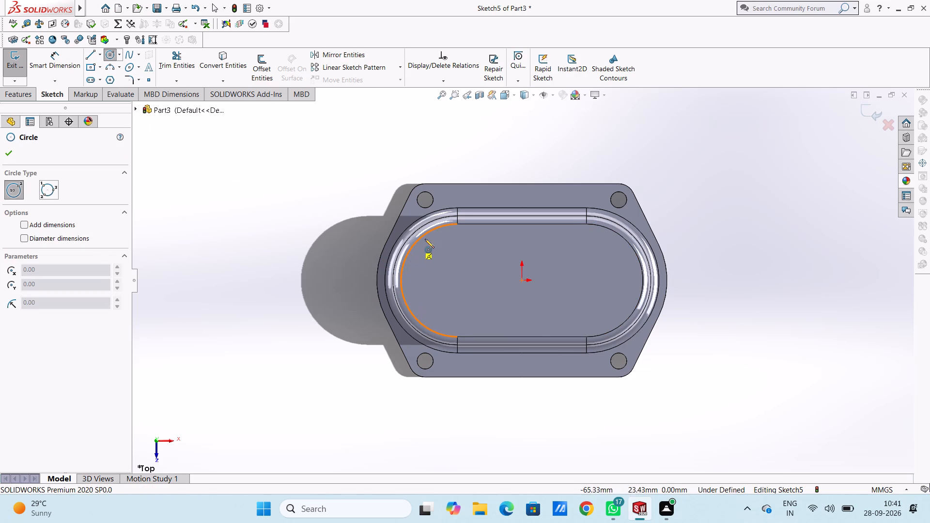
pyautogui.click(457, 278)
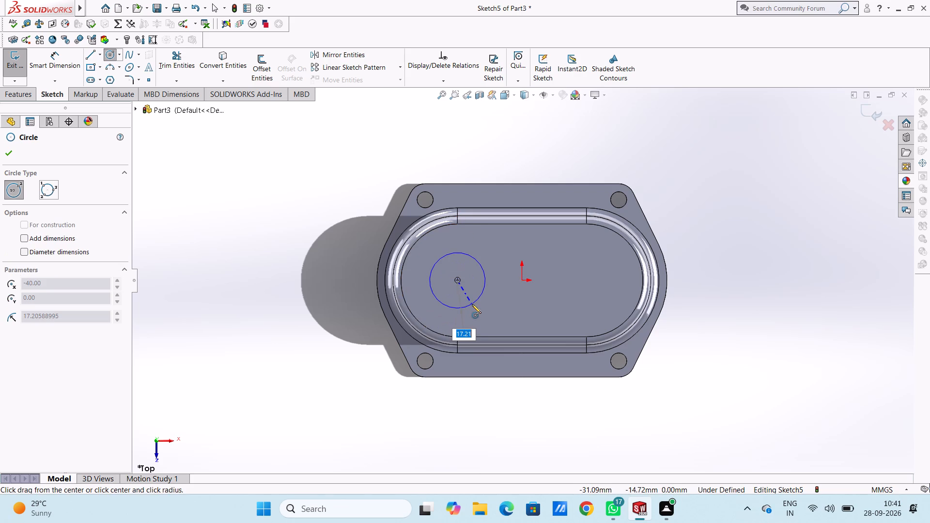
pyautogui.write('20')
pyautogui.press('Return')
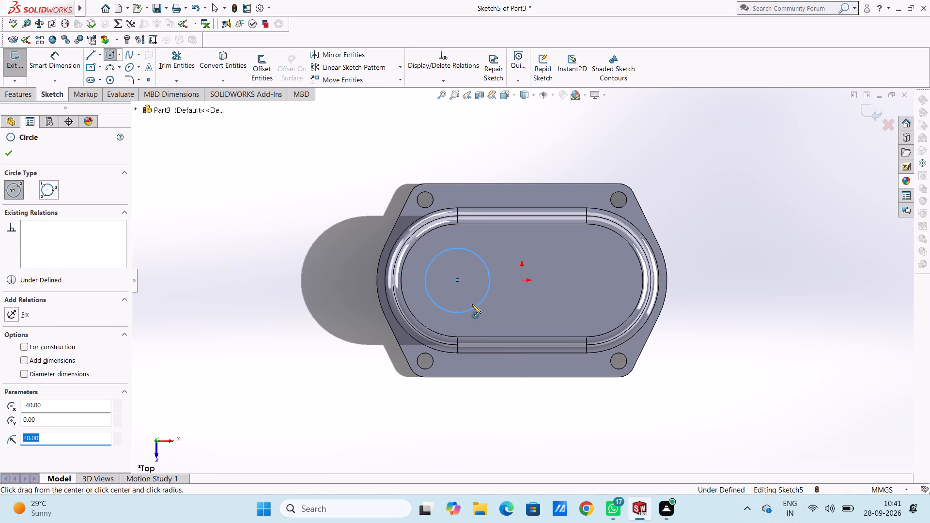
# Sketch a second circle of 10 mm radius concentric with the 20 mm radius circle on the cap's top face.
pyautogui.click(457, 279)
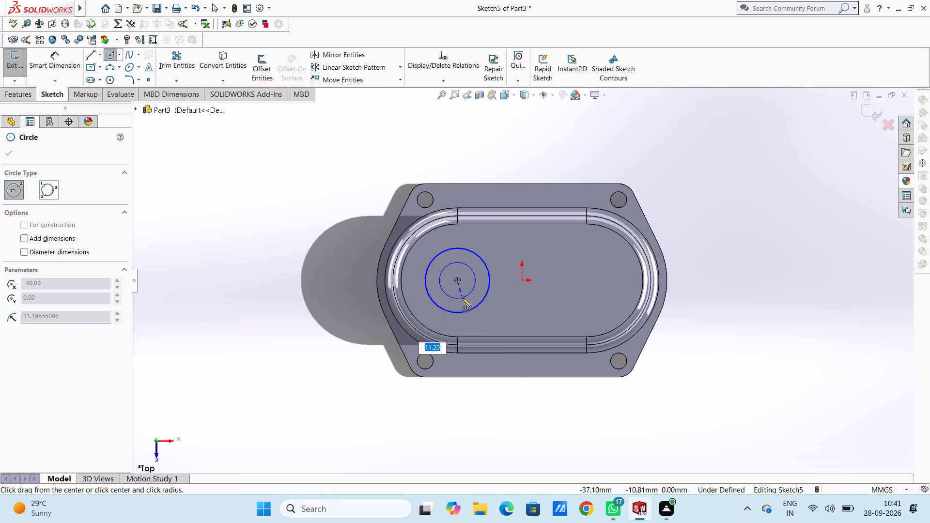
pyautogui.write('10')
pyautogui.press('Return')
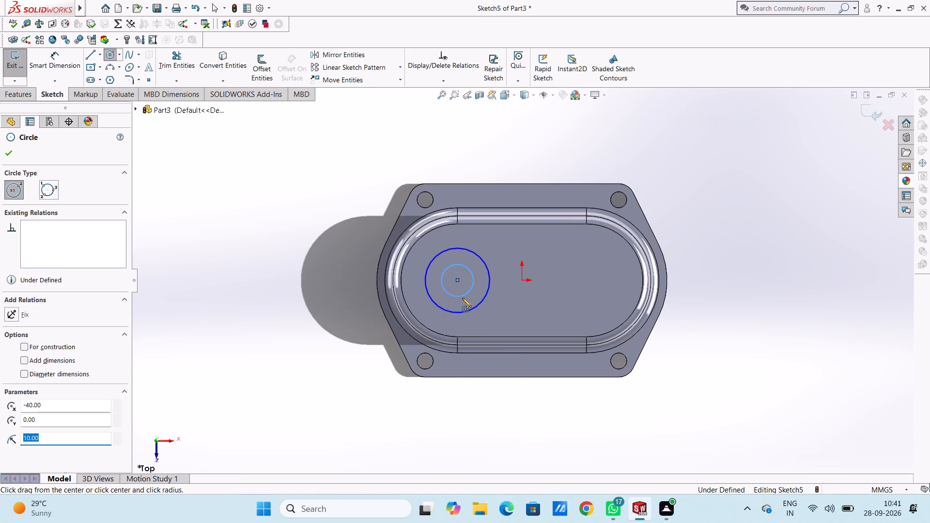
pyautogui.scroll(2, 462, 298)
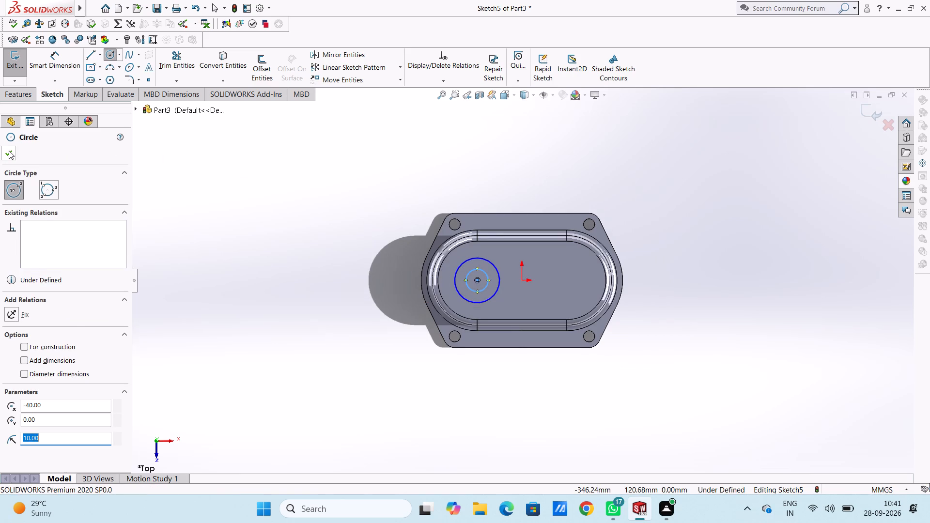
pyautogui.click(9, 150)
# Dimension the diameters of the outer and inner circles, accepting 40 mm and 20 mm.
pyautogui.click(54, 63)
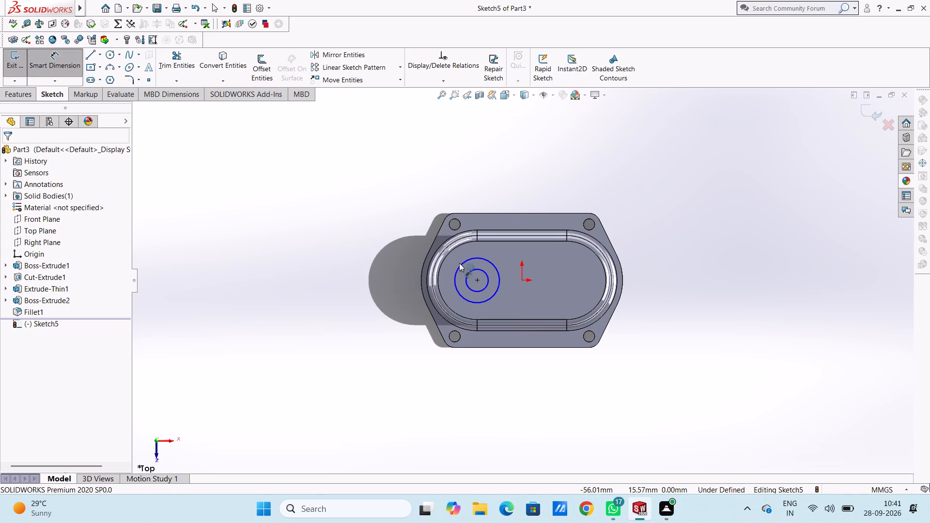
pyautogui.click(459, 263)
pyautogui.click(326, 178)
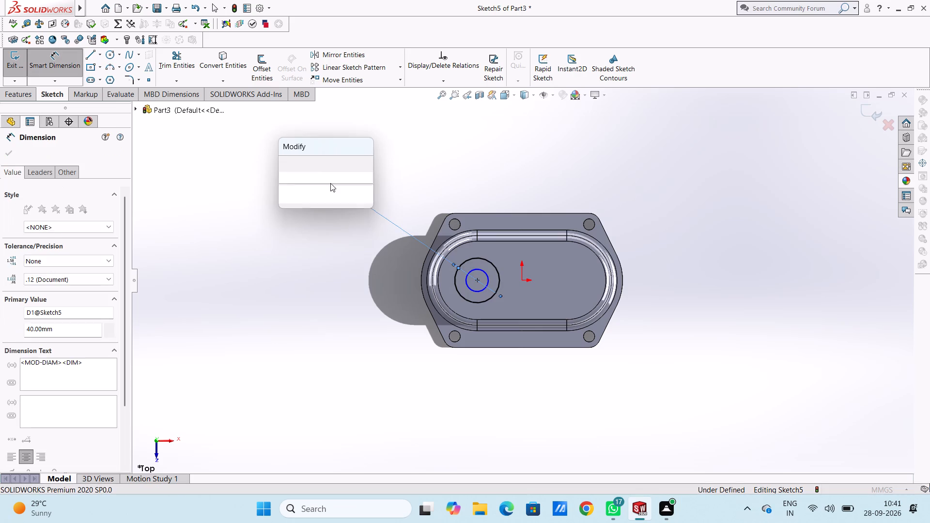
pyautogui.click(282, 159)
pyautogui.click(268, 178)
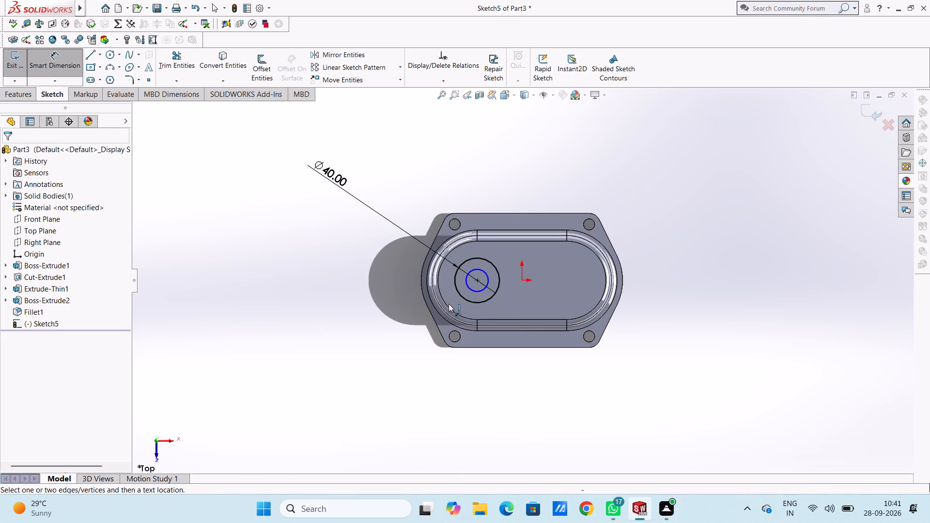
pyautogui.click(472, 292)
pyautogui.click(304, 372)
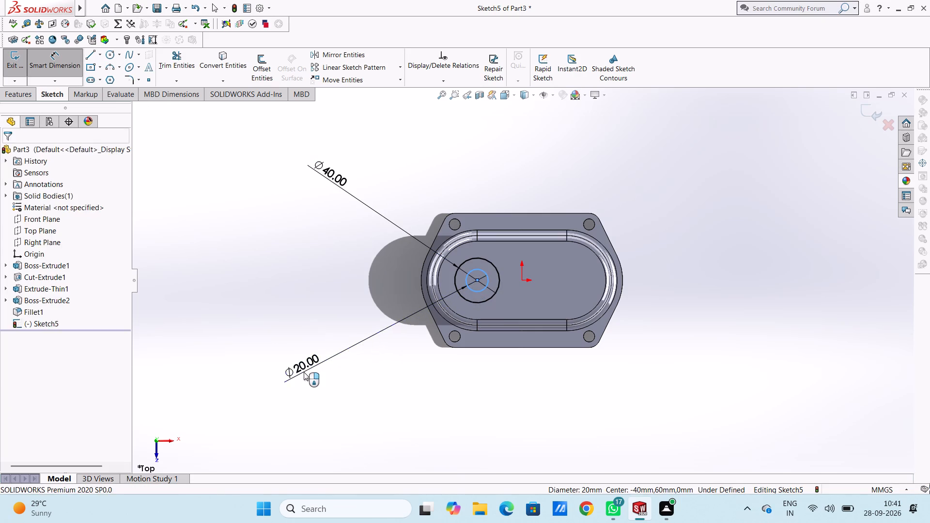
pyautogui.click(263, 358)
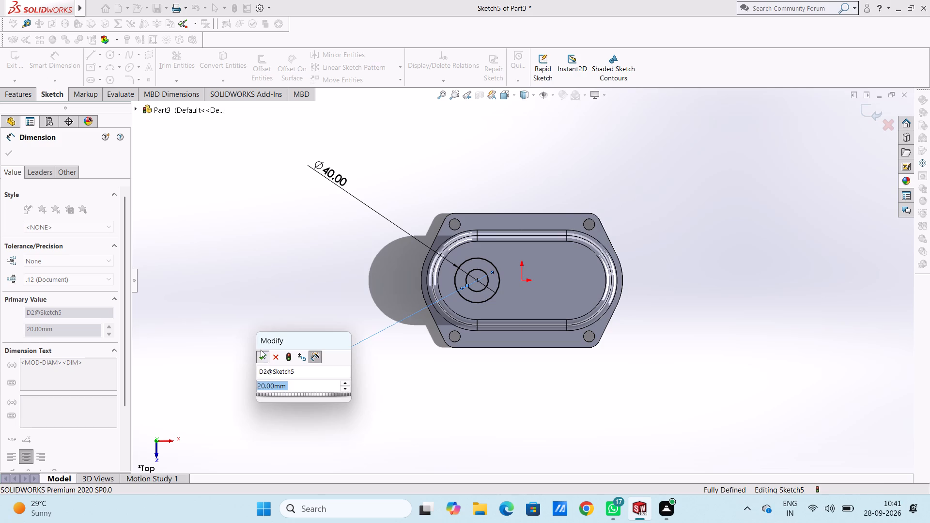
pyautogui.click(260, 337)
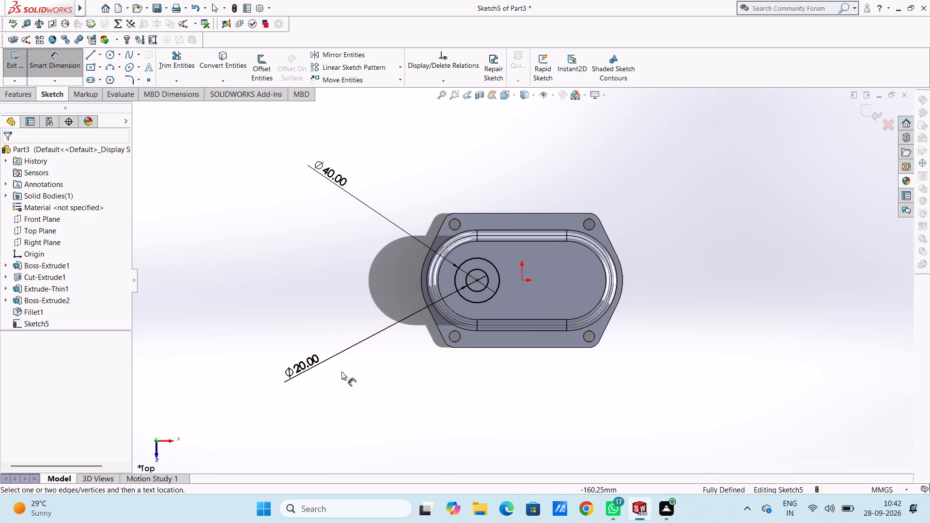
pyautogui.press('Escape')
pyautogui.press('Escape')
# Extrude the ring profile 45 mm upward from the cap's top face as a merged hollow boss.
pyautogui.moveTo(428, 398); pyautogui.dragTo(425, 358, button='middle')
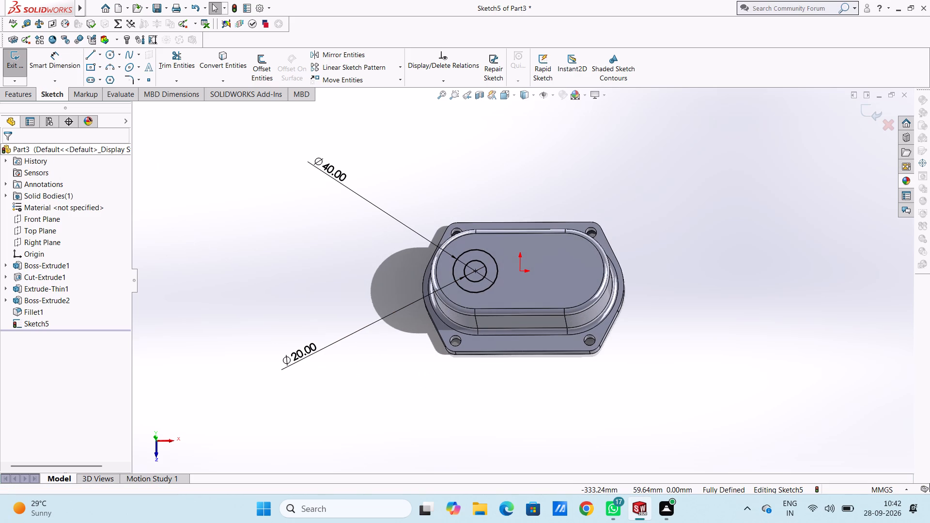
pyautogui.click(23, 97)
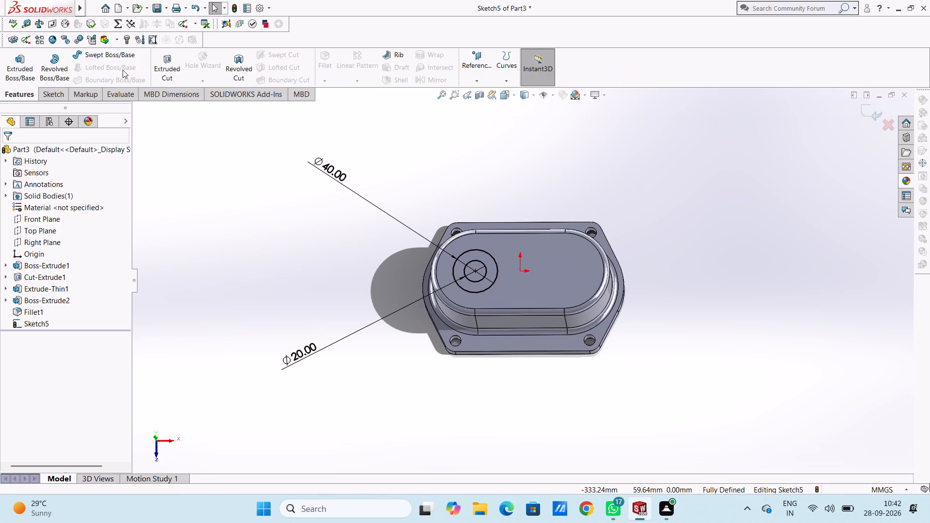
pyautogui.click(14, 65)
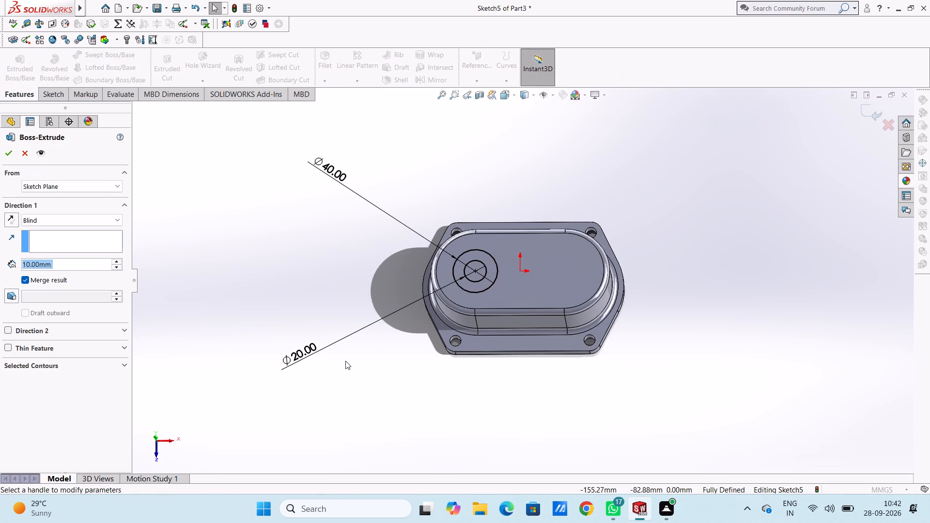
pyautogui.moveTo(345, 371); pyautogui.dragTo(366, 200, button='middle')
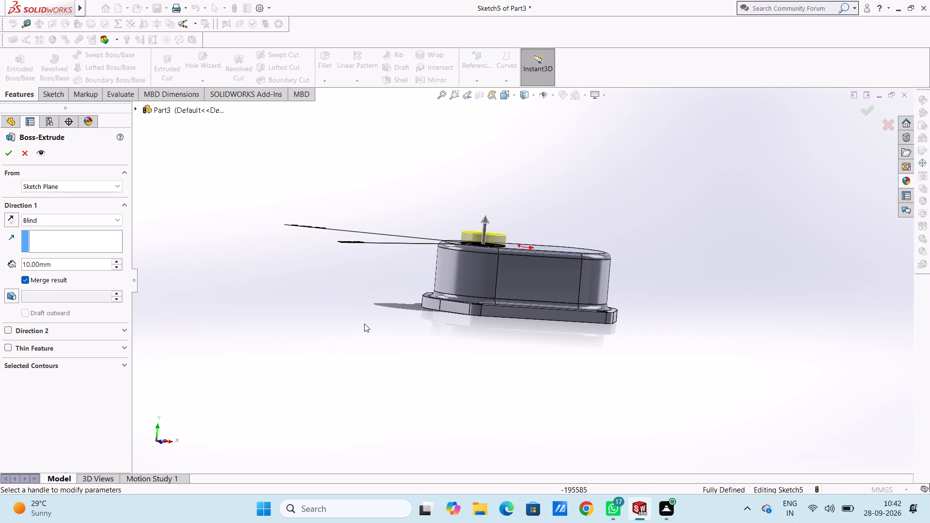
pyautogui.doubleClick(81, 259)
pyautogui.click(83, 261)
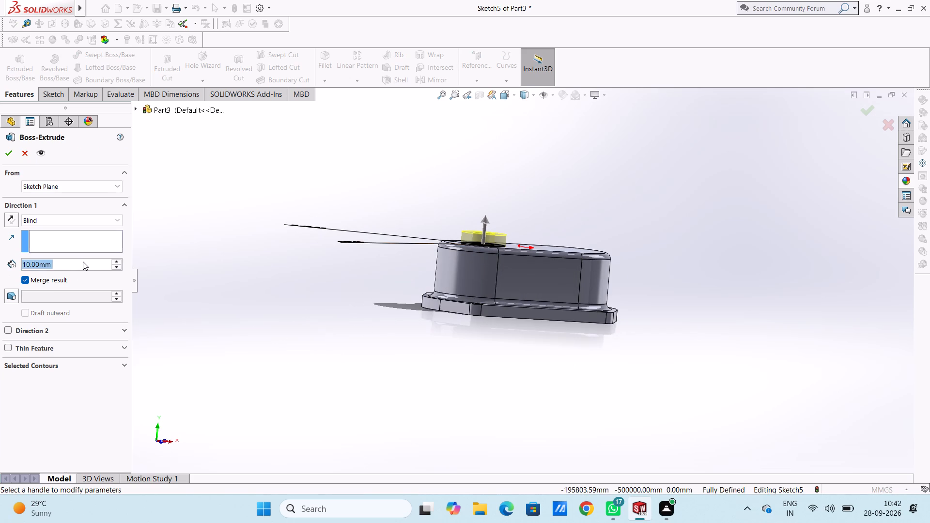
pyautogui.click(83, 261)
pyautogui.write('45')
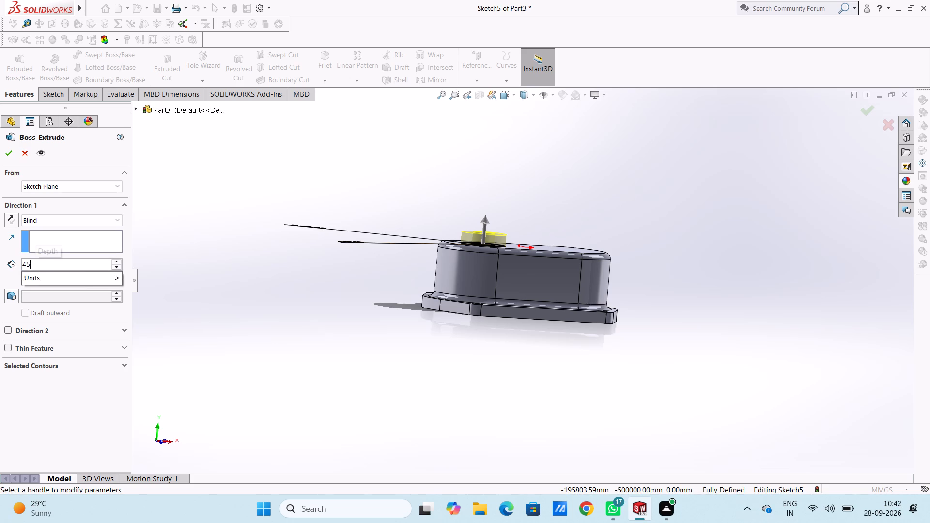
pyautogui.press('Return')
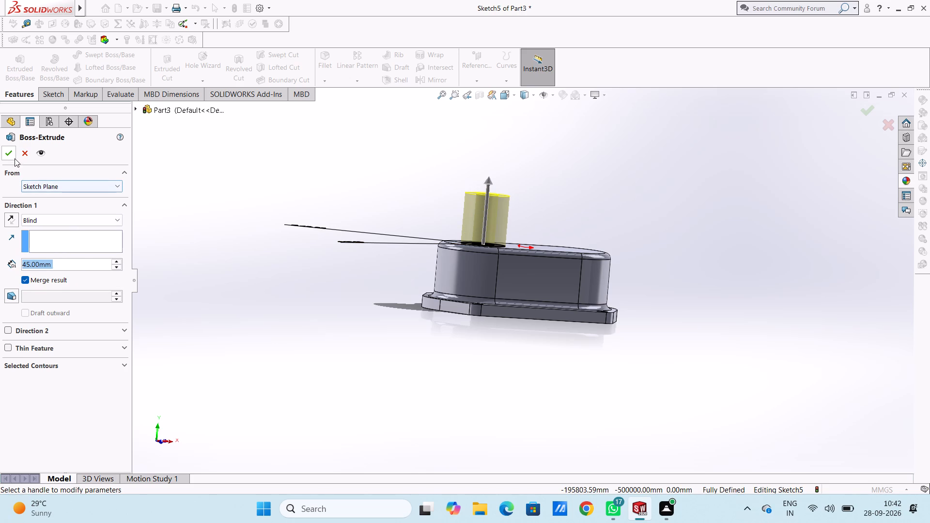
pyautogui.click(13, 155)
pyautogui.click(277, 196)
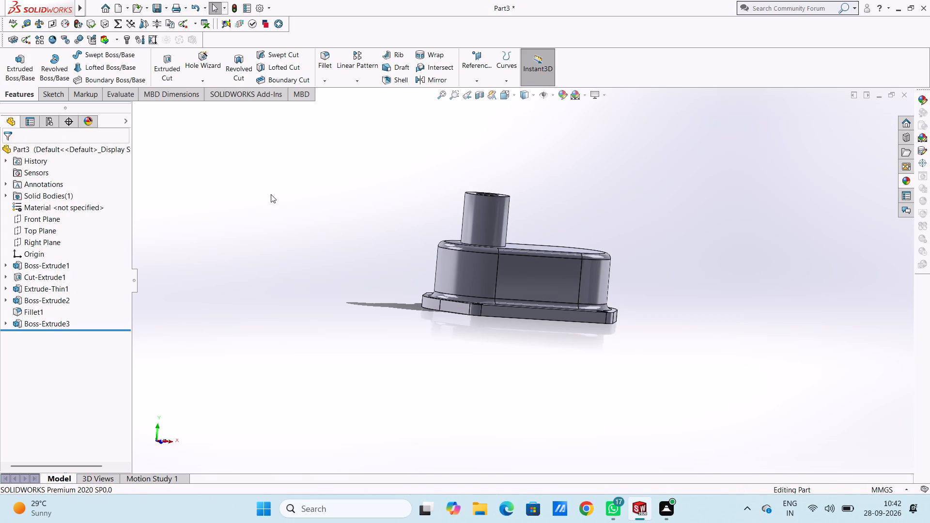
# In a new sketch on the cap's top face, draw a circle of 20 mm radius centred on the right end arc's centre.
pyautogui.moveTo(269, 194); pyautogui.dragTo(254, 397, button='middle')
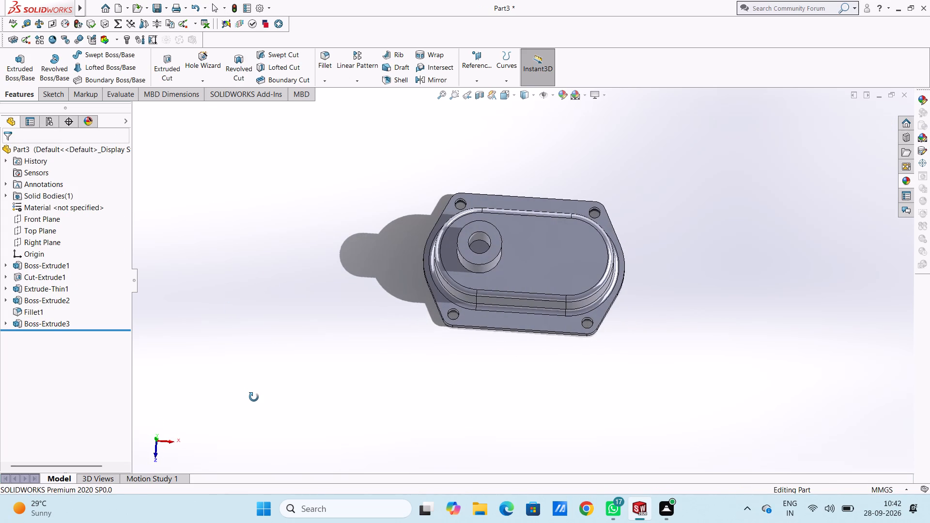
pyautogui.moveTo(254, 397); pyautogui.dragTo(245, 379, button='middle')
pyautogui.moveTo(244, 359); pyautogui.dragTo(245, 354, button='middle')
pyautogui.middleClick(246, 348)
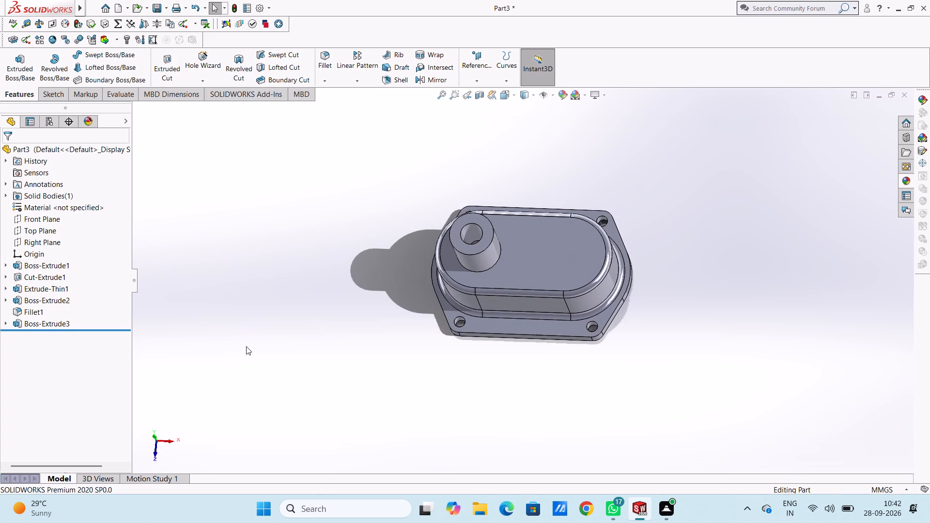
pyautogui.hotkey('ctrl', '5')
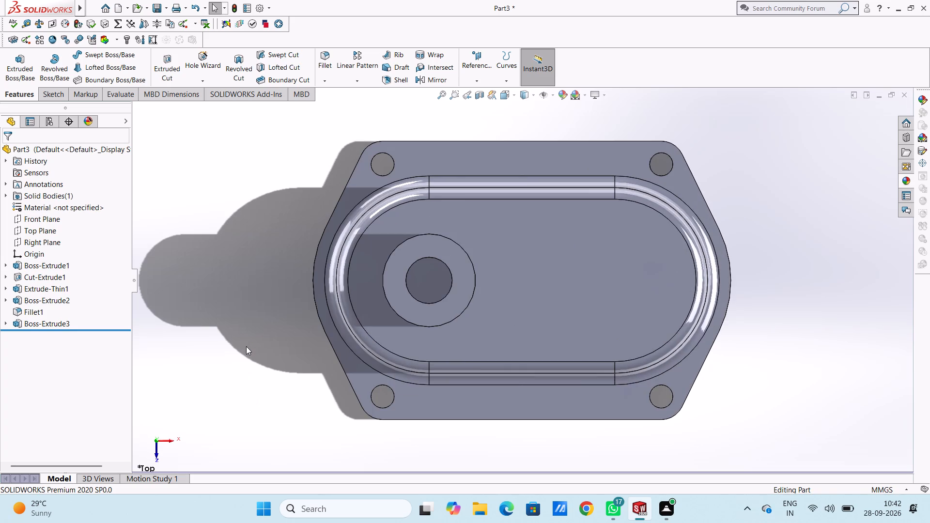
pyautogui.click(575, 284)
pyautogui.click(619, 259)
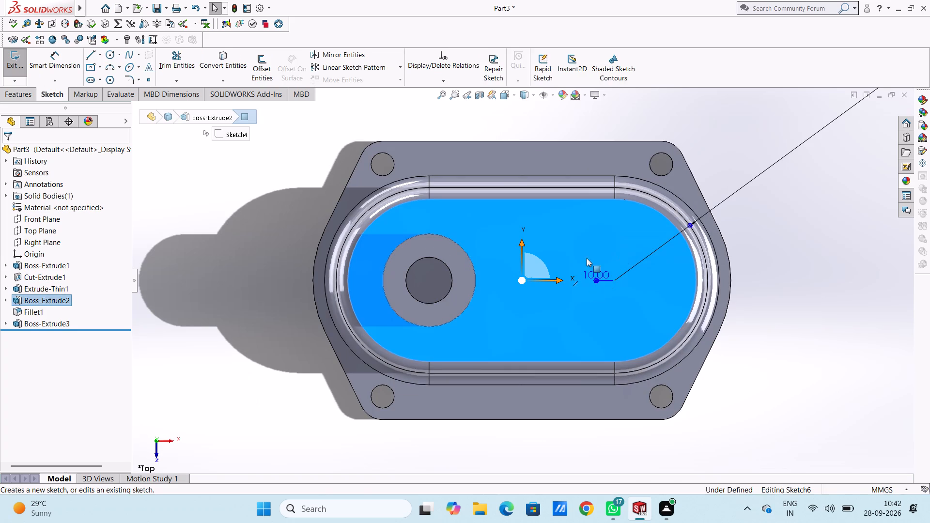
pyautogui.click(162, 169)
pyautogui.click(108, 51)
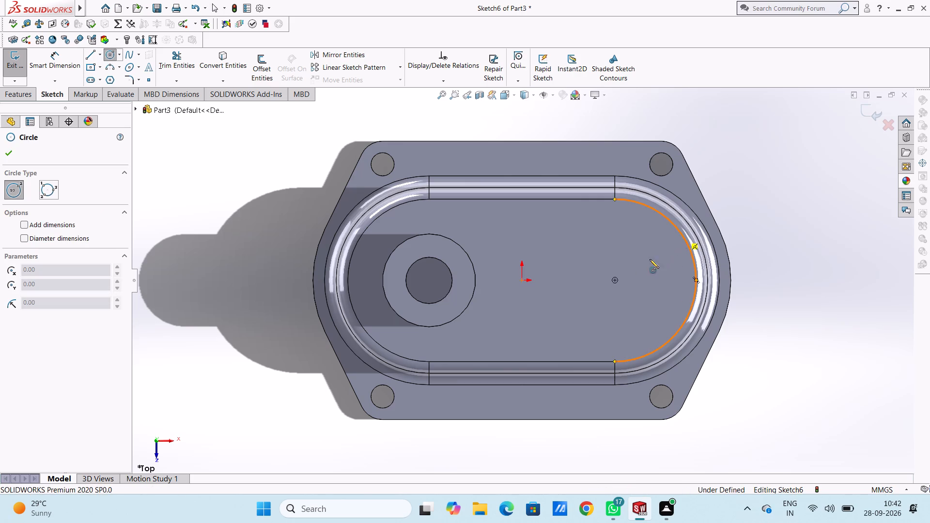
pyautogui.click(614, 279)
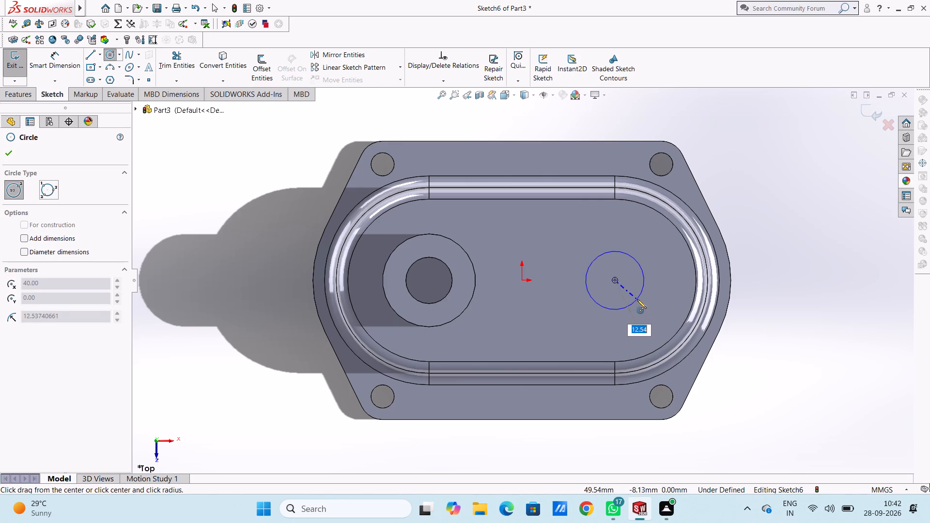
pyautogui.write('20')
pyautogui.press('Return')
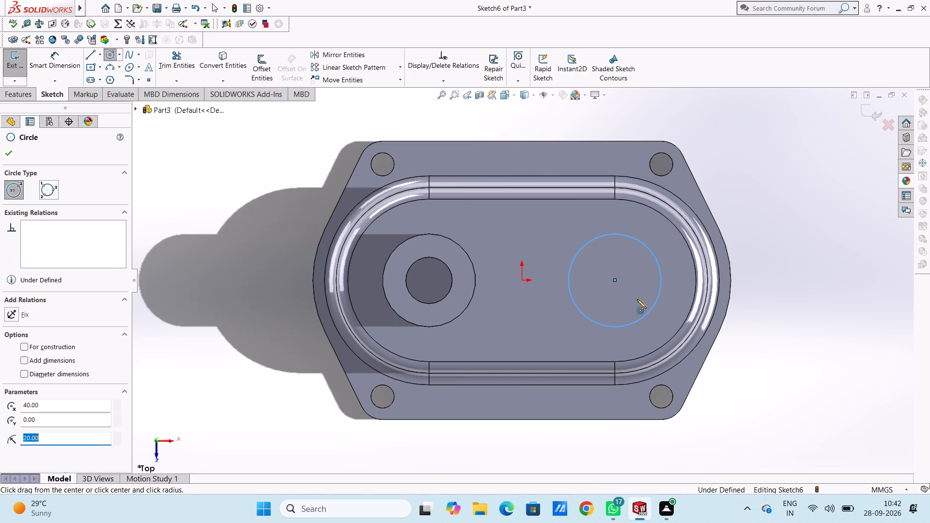
# Sketch a concentric circle of 10 mm radius inside the new 20 mm radius circle.
pyautogui.click(614, 279)
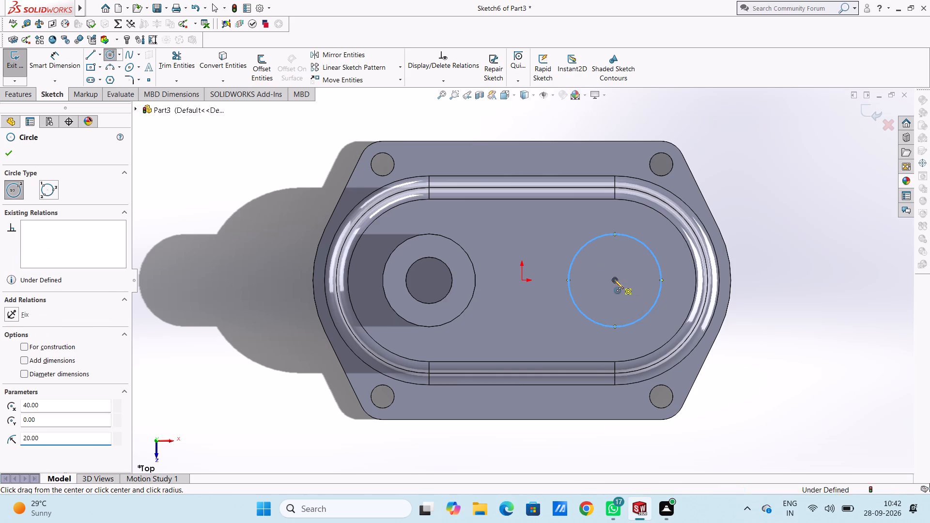
pyautogui.write('10')
pyautogui.press('Return')
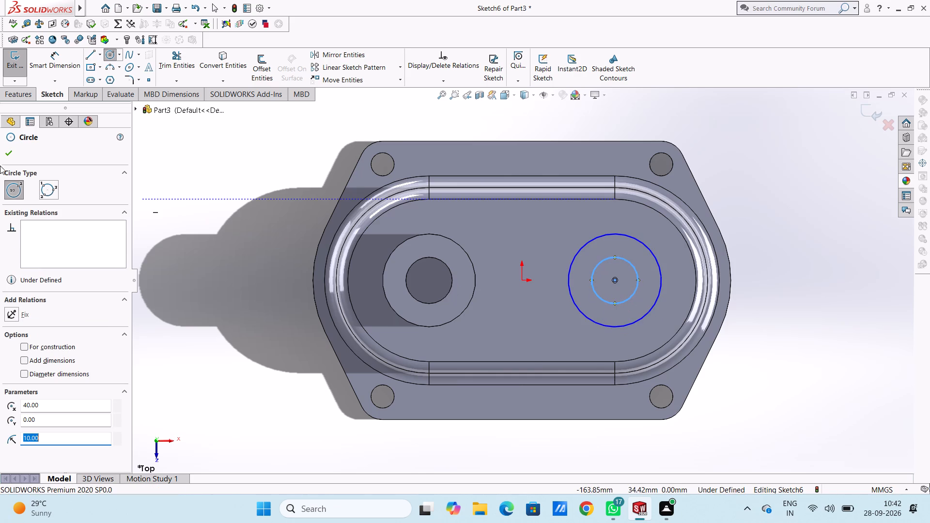
pyautogui.click(7, 152)
# Dimension the diameters of the new outer and inner circles, accepting 40 mm and 20 mm.
pyautogui.click(66, 52)
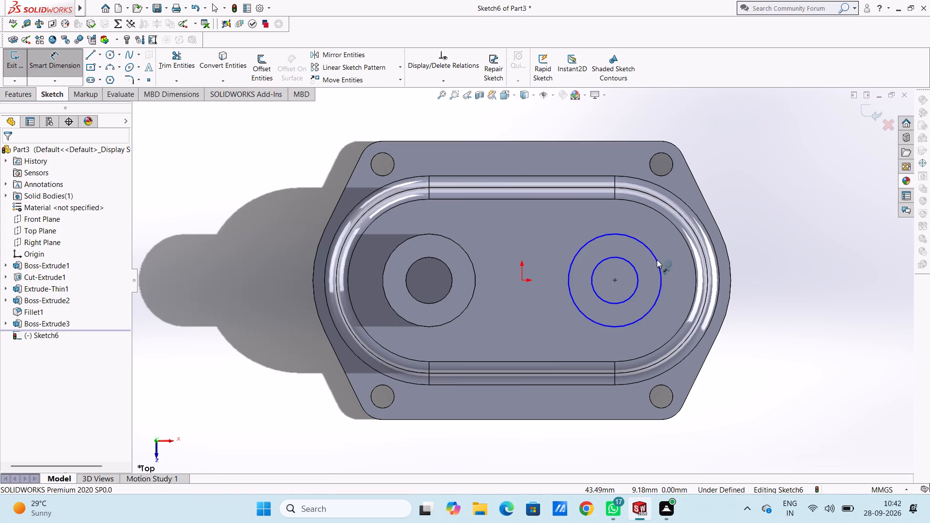
pyautogui.click(651, 253)
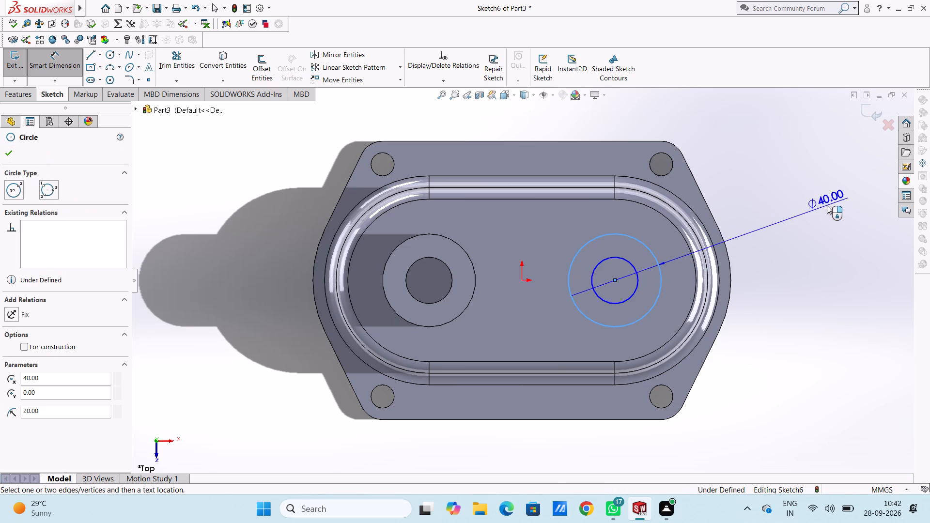
pyautogui.click(828, 205)
pyautogui.click(788, 191)
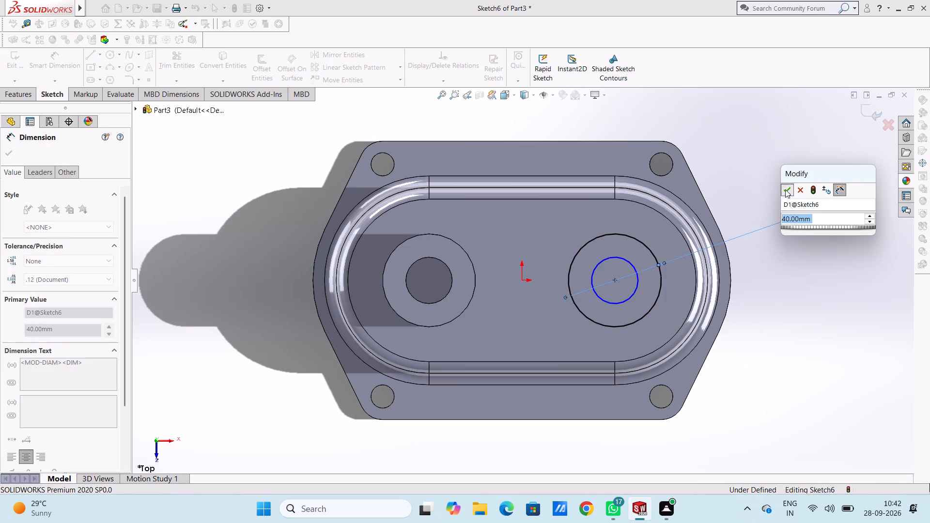
pyautogui.click(777, 185)
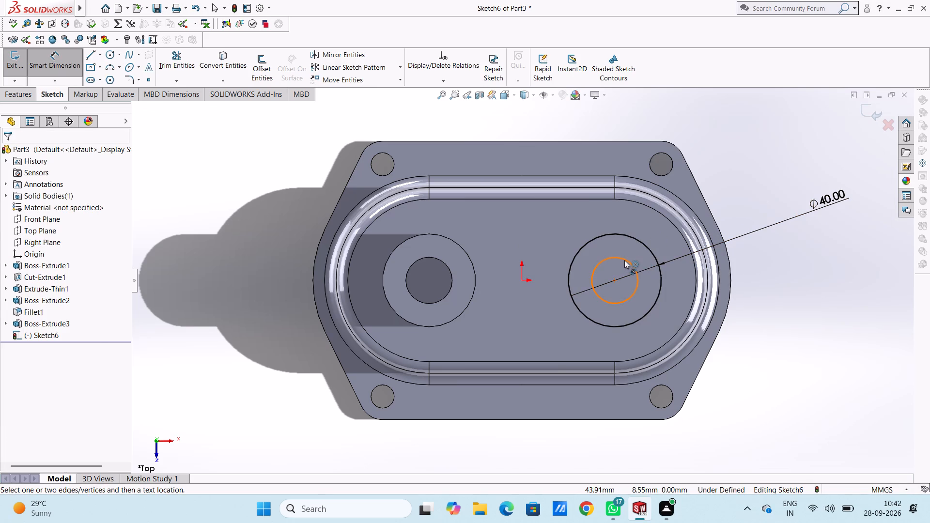
pyautogui.click(624, 260)
pyautogui.click(778, 181)
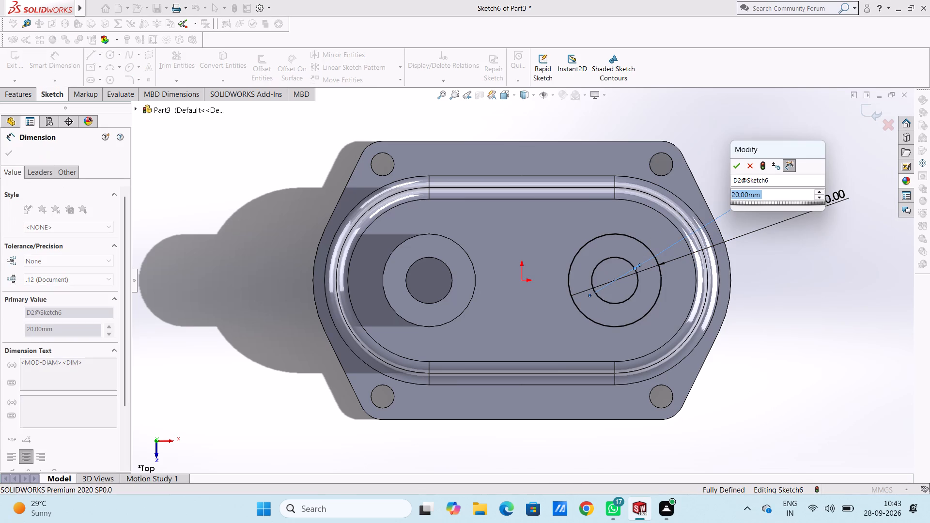
pyautogui.click(738, 168)
pyautogui.click(736, 165)
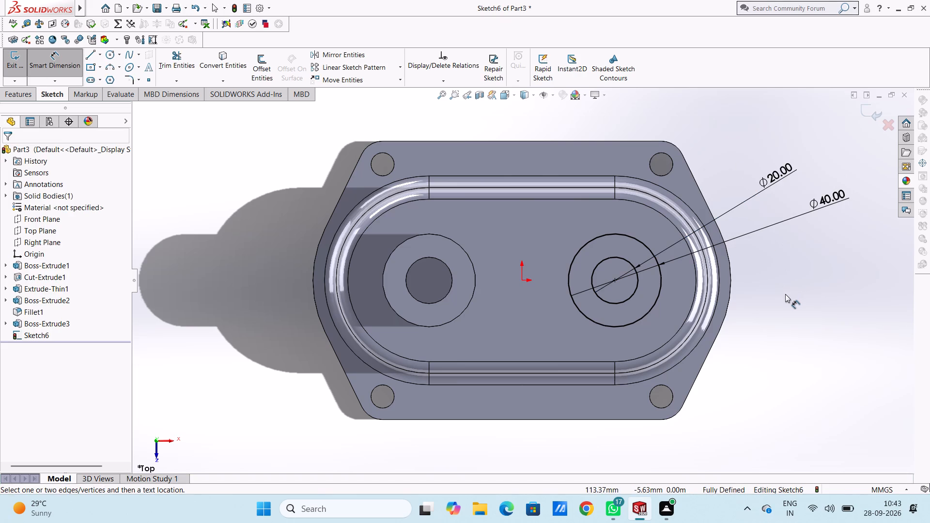
pyautogui.press('Escape')
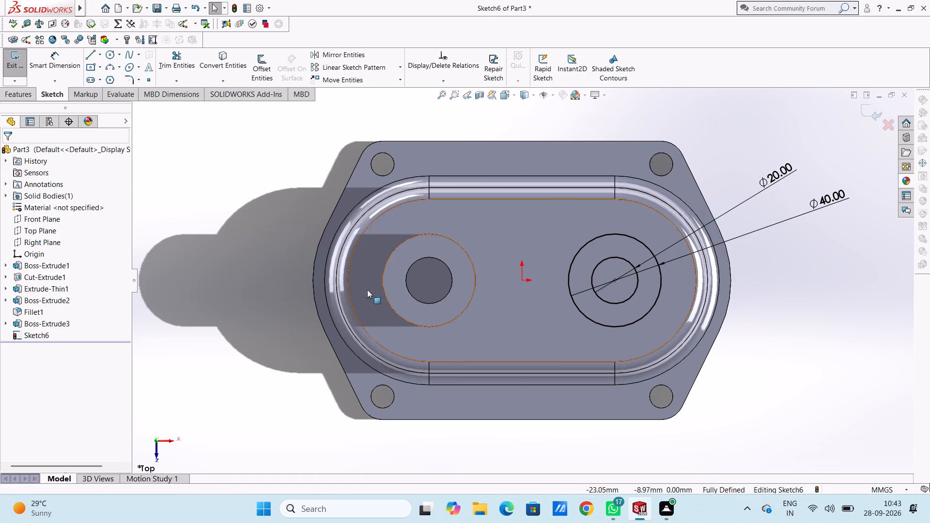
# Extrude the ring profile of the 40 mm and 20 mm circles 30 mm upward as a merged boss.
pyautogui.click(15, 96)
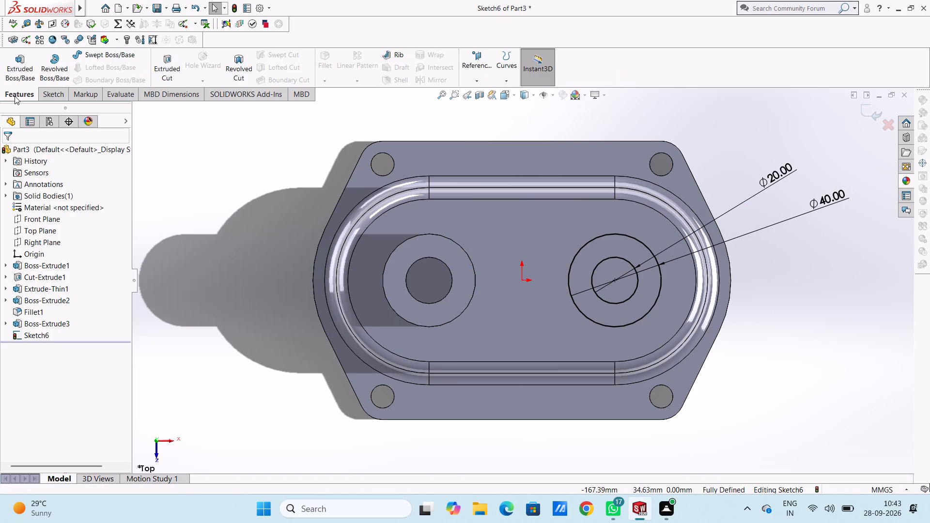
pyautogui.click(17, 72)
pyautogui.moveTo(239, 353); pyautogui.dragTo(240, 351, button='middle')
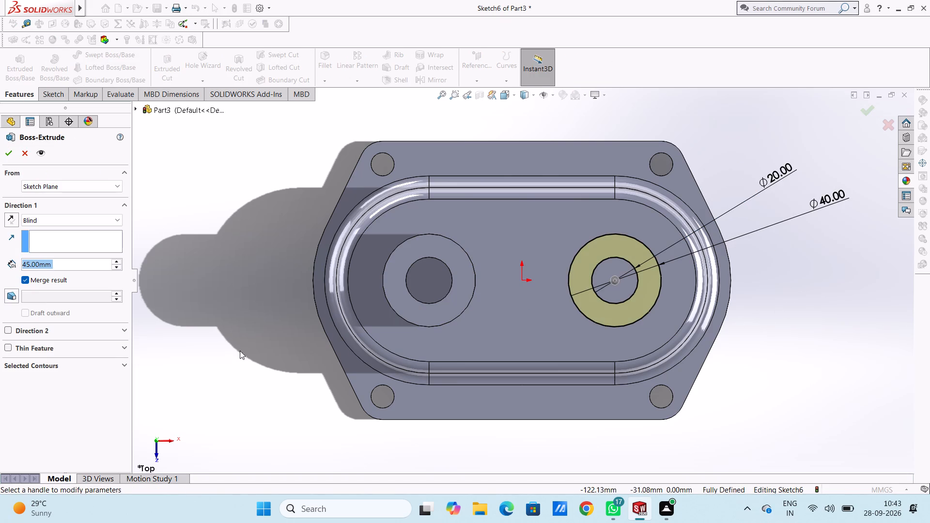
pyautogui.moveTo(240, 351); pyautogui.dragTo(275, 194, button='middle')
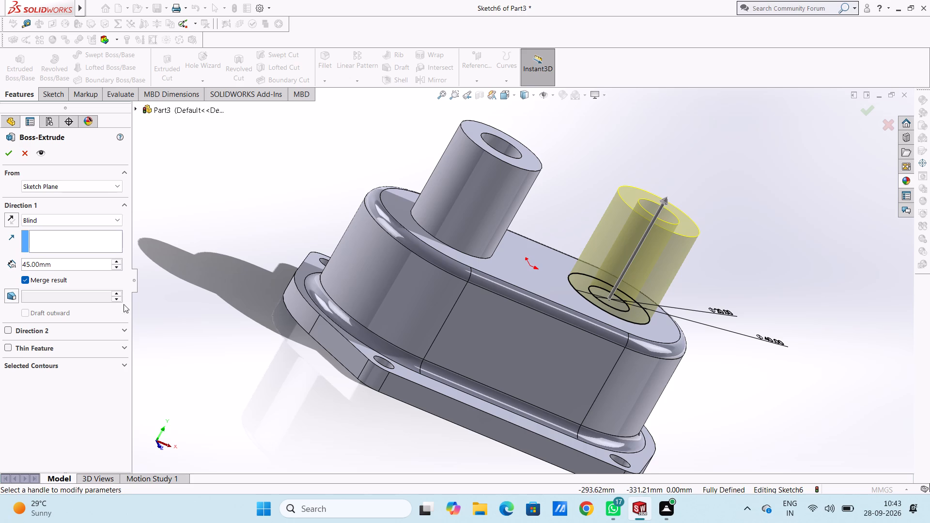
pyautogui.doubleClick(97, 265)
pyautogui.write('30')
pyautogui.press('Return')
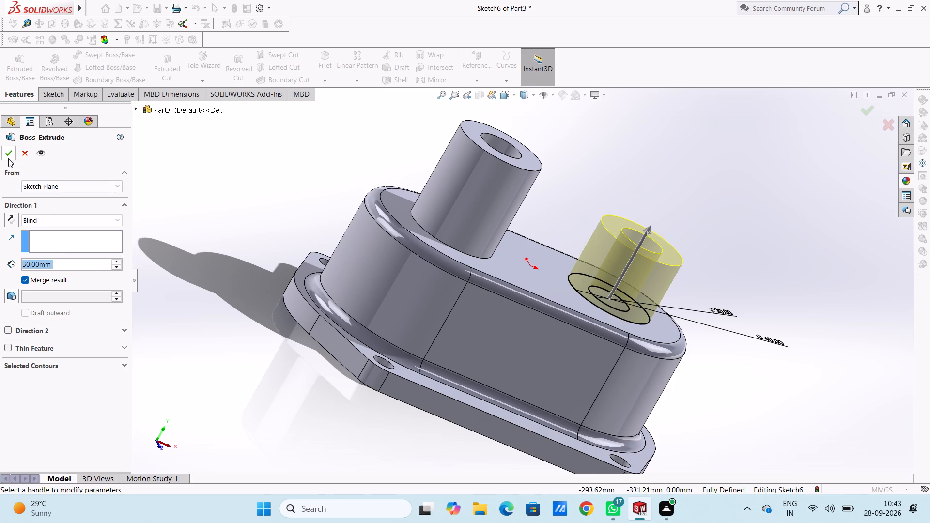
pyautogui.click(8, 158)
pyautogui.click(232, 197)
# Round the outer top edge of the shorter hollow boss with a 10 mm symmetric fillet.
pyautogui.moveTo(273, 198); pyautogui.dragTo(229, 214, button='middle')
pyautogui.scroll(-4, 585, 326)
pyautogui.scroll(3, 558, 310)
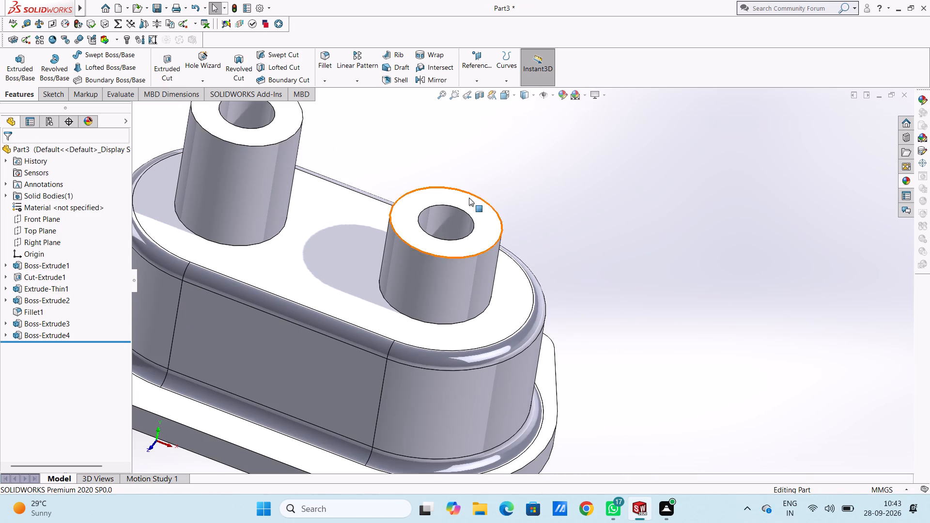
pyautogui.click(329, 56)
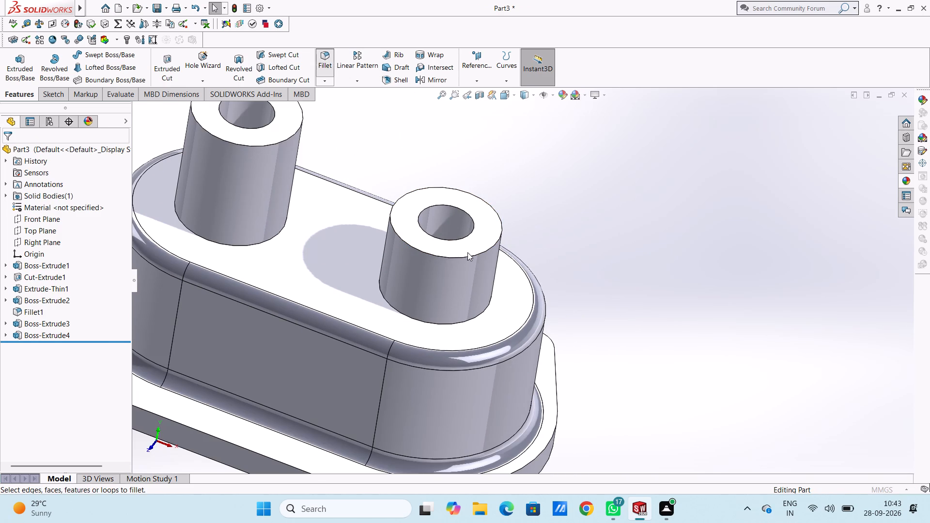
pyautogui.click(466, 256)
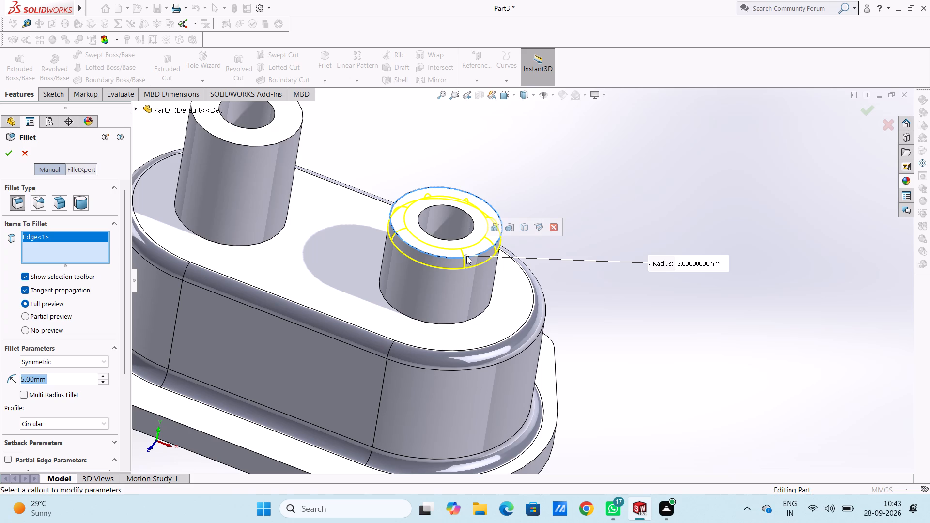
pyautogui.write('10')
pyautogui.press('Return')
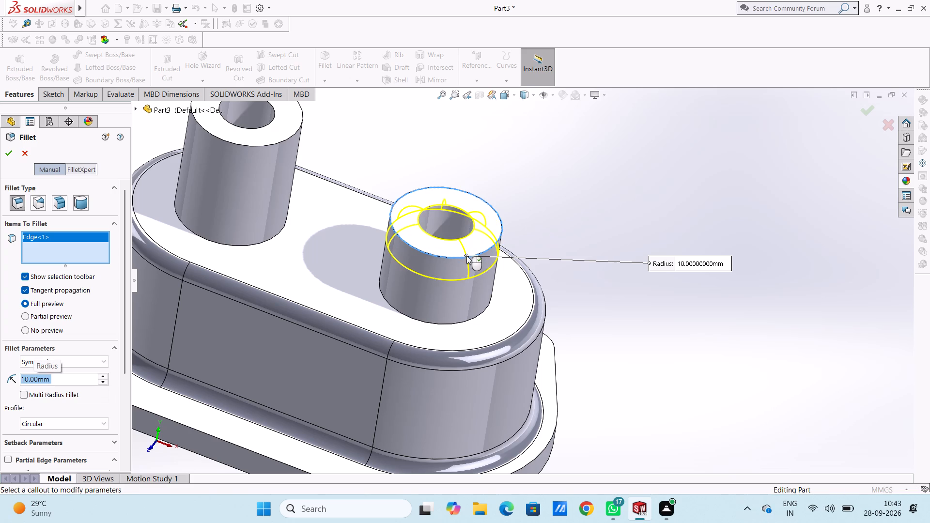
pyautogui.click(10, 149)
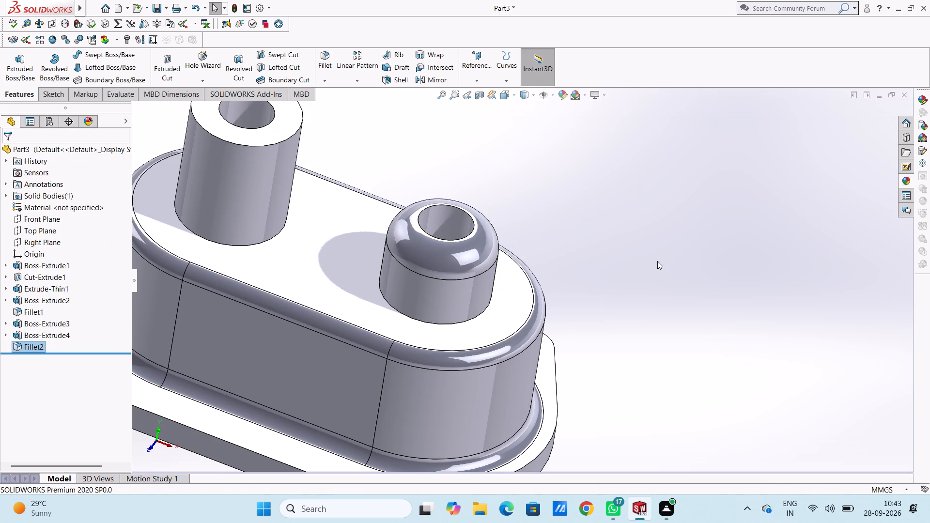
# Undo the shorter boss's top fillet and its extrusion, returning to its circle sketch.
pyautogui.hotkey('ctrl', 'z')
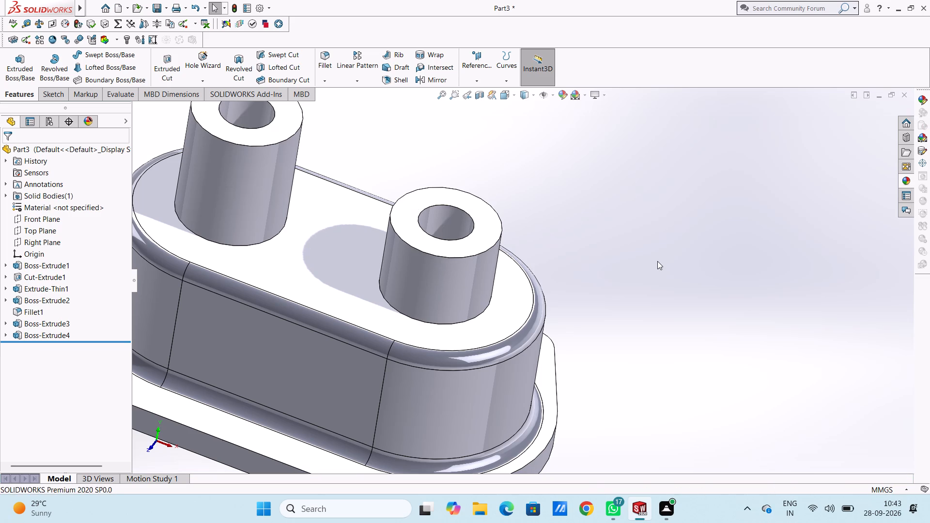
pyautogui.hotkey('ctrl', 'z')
# Delete the inner 20 mm diameter circle, including its dimension, from the boss sketch.
pyautogui.click(618, 258)
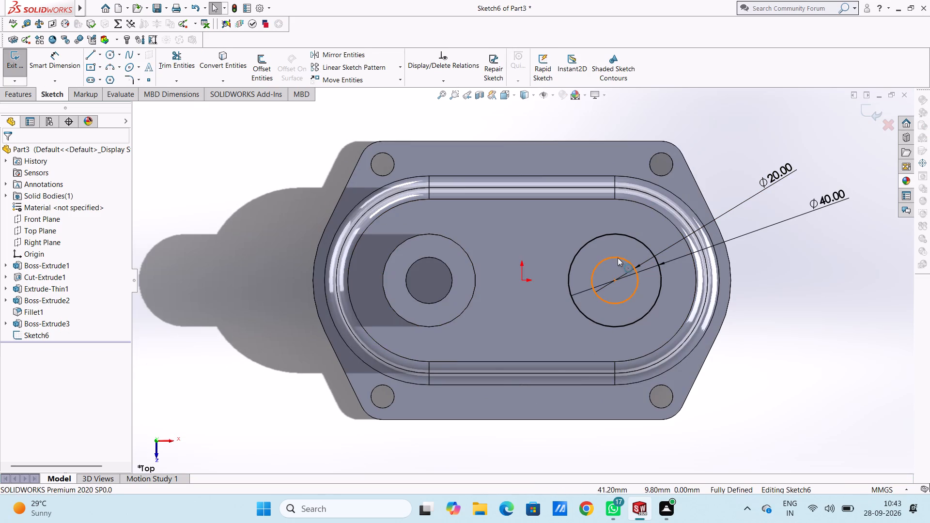
pyautogui.press('Delete')
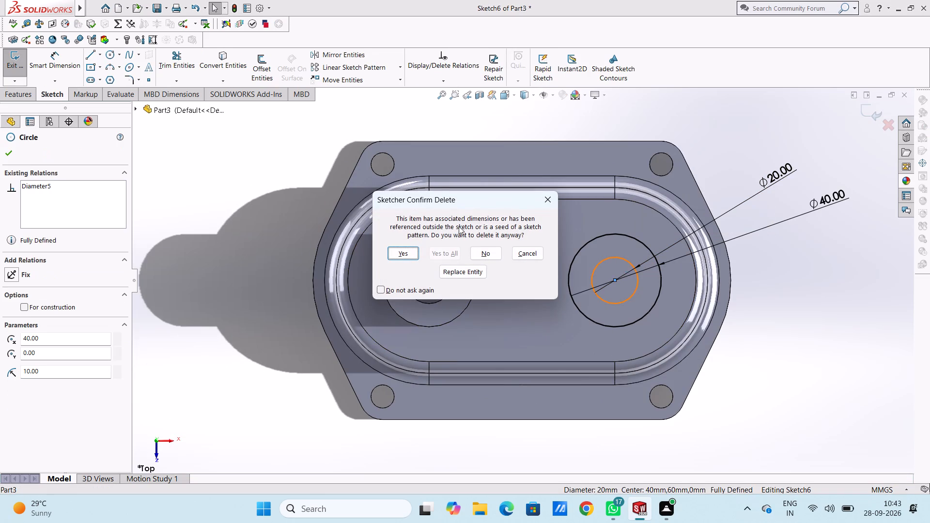
pyautogui.click(407, 254)
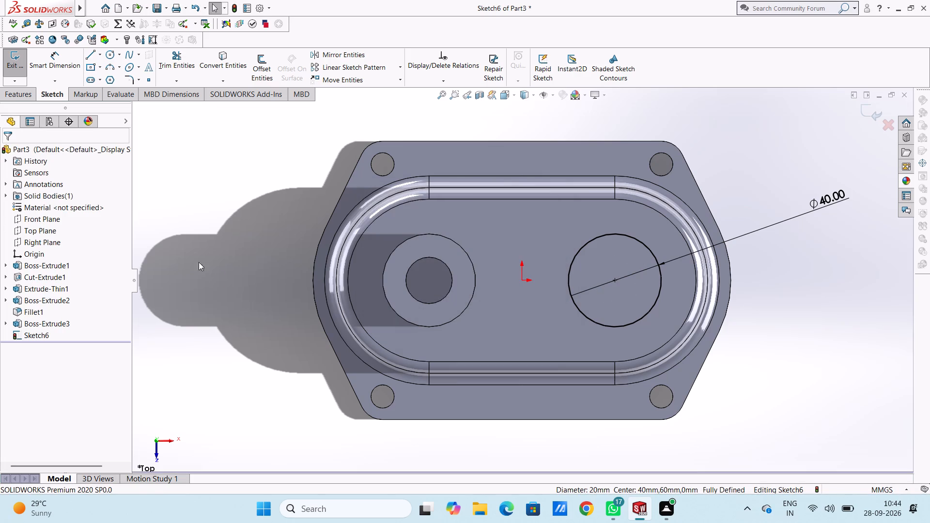
# Extrude the remaining 40 mm diameter circle 30 mm upward from the cap as a merged solid boss.
pyautogui.click(30, 95)
pyautogui.click(21, 64)
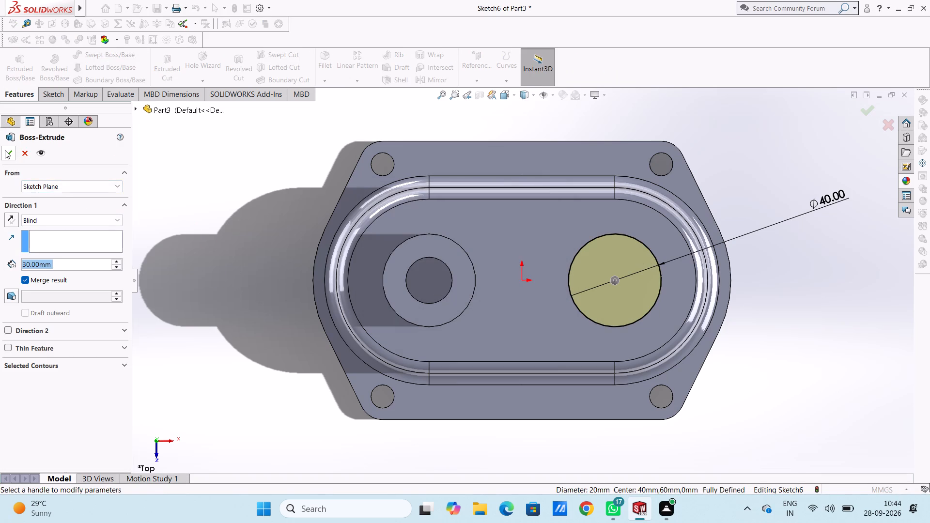
pyautogui.click(5, 150)
pyautogui.click(228, 249)
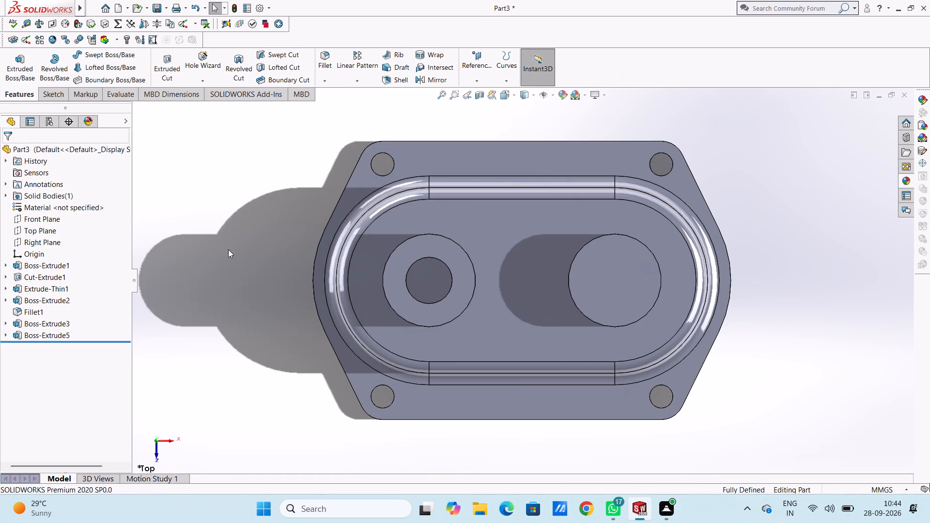
# Round the top edge of the solid cylindrical boss with a 10 mm symmetric fillet.
pyautogui.hotkey('ctrl', '7')
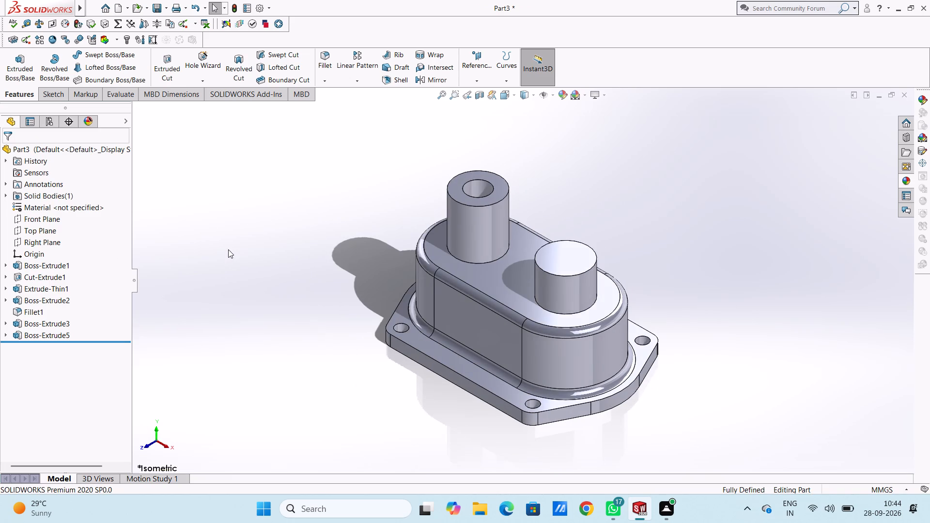
pyautogui.scroll(-4, 588, 289)
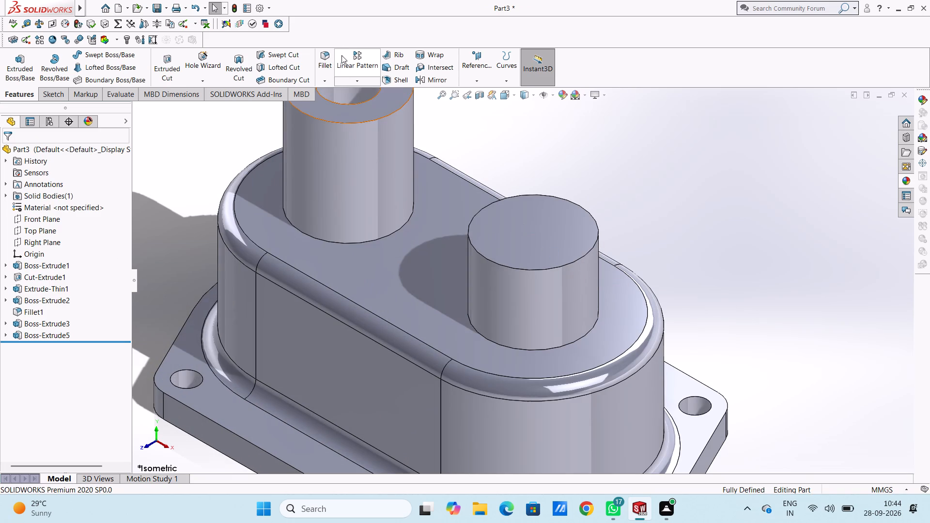
pyautogui.click(319, 55)
pyautogui.click(513, 268)
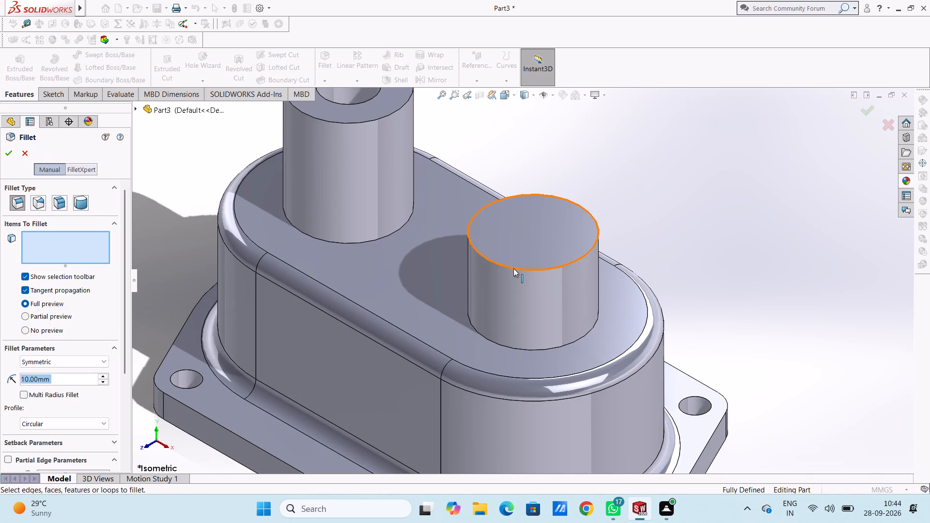
pyautogui.click(8, 158)
pyautogui.click(188, 167)
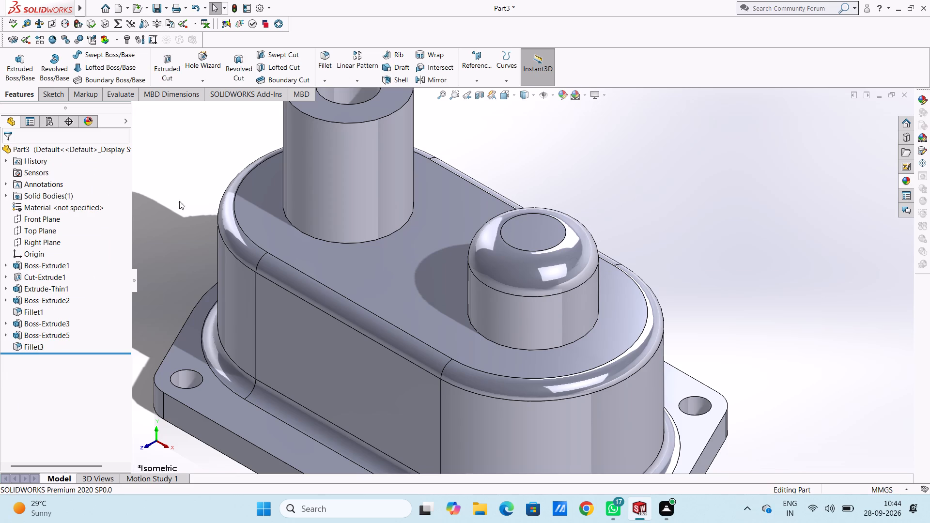
# Apply a 5 mm fillet where the solid boss and the hollow boss meet the cap's top face.
pyautogui.scroll(3, 241, 269)
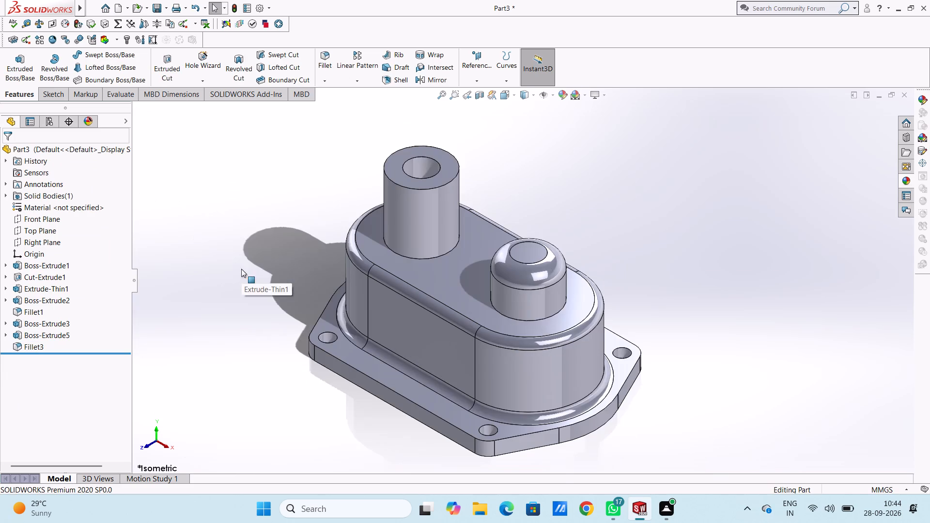
pyautogui.scroll(-3, 595, 306)
pyautogui.moveTo(565, 282); pyautogui.dragTo(571, 280, button='middle')
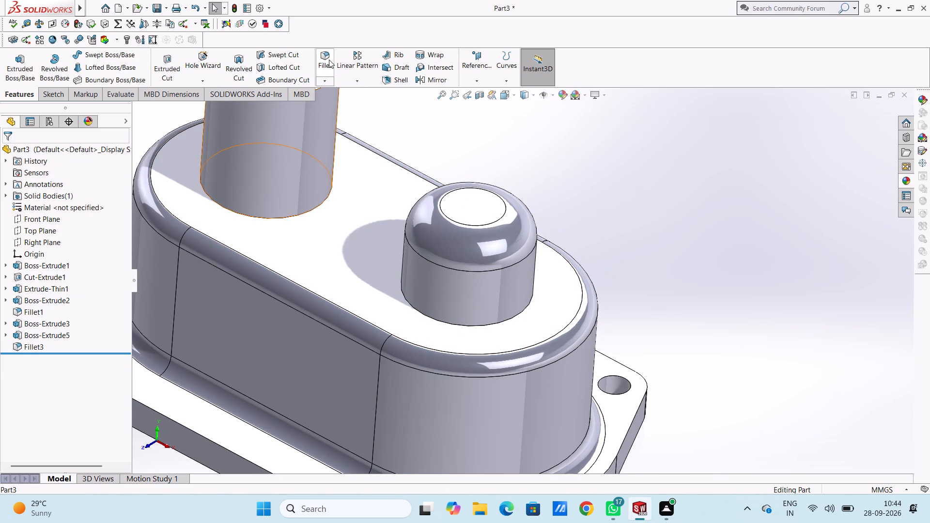
pyautogui.click(329, 60)
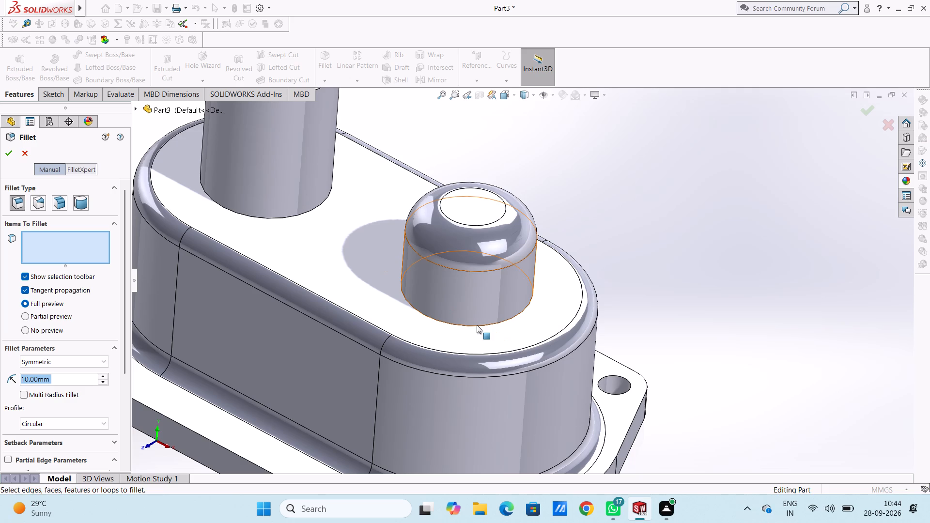
pyautogui.click(477, 325)
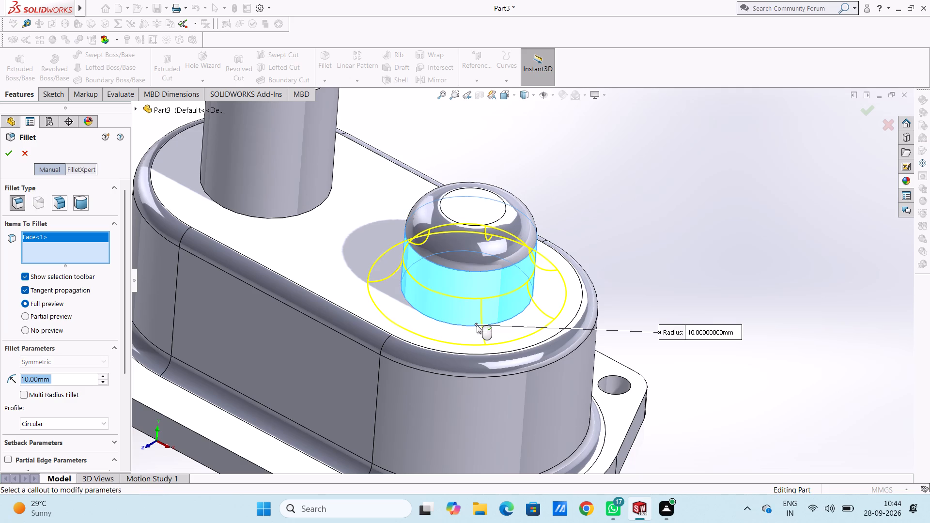
pyautogui.press('5')
pyautogui.press('Return')
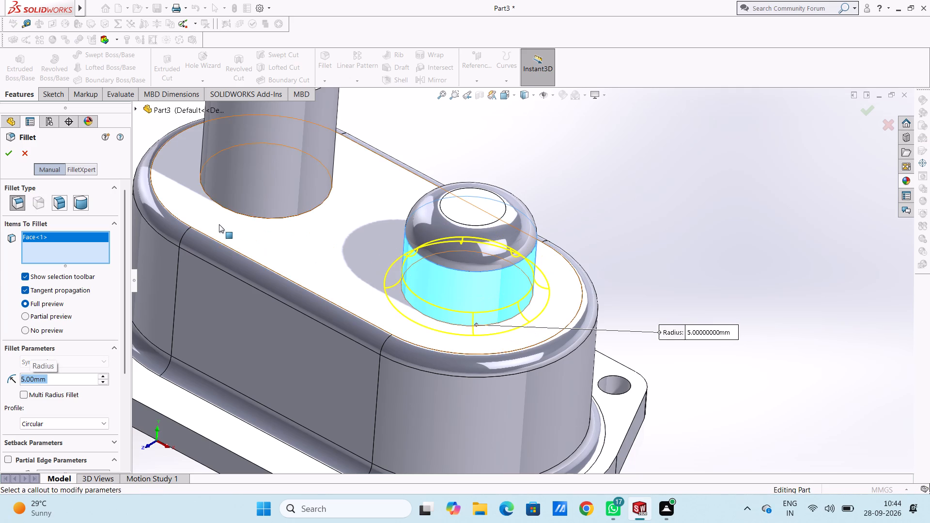
pyautogui.click(253, 217)
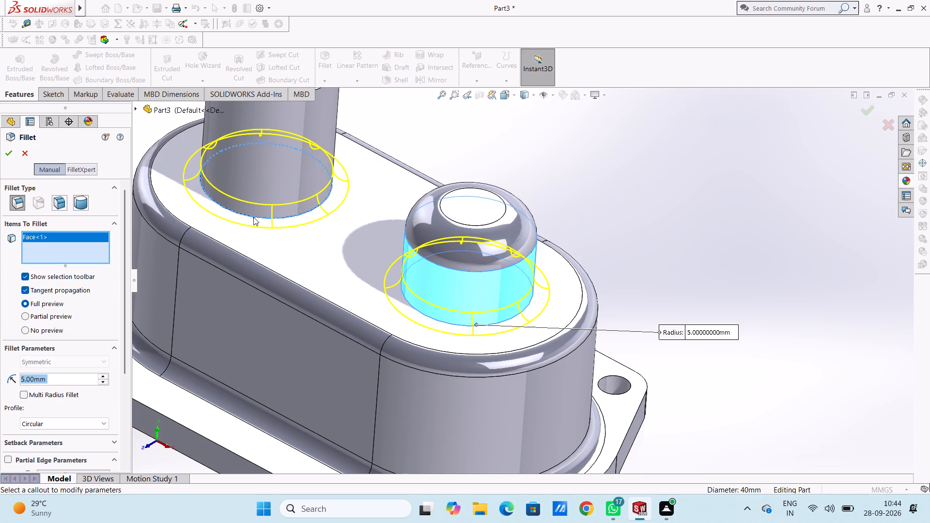
pyautogui.click(8, 151)
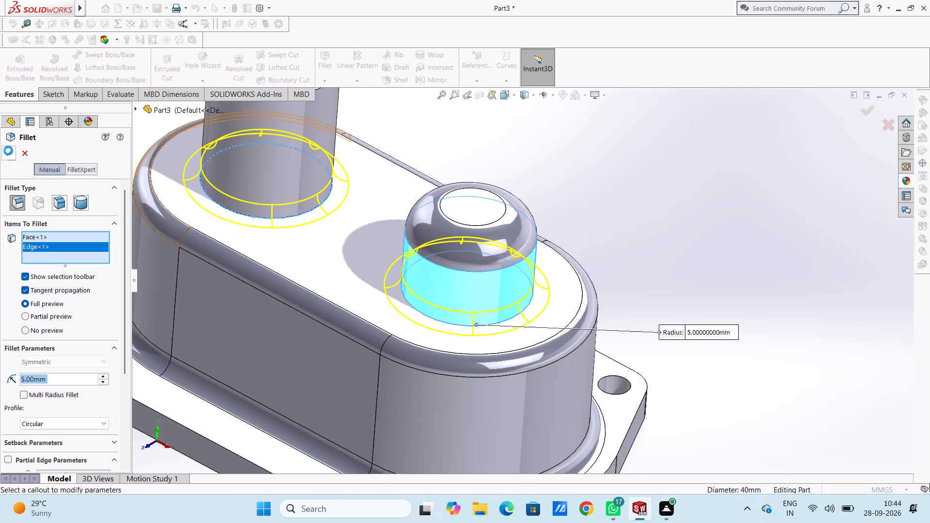
# Examine the filleted housing cover and its two bosses from several angles, ending in the top view.
pyautogui.scroll(11, 311, 211)
pyautogui.click(317, 213)
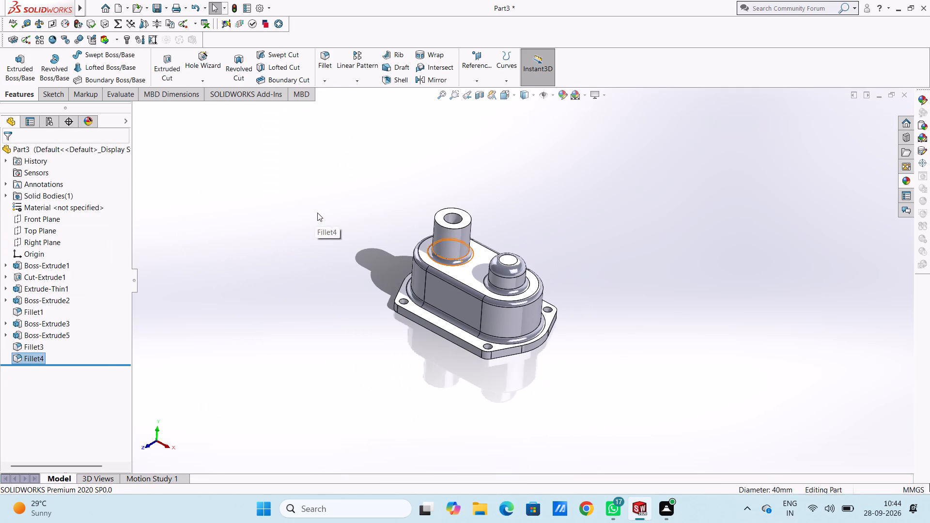
pyautogui.moveTo(315, 227); pyautogui.dragTo(318, 261, button='middle')
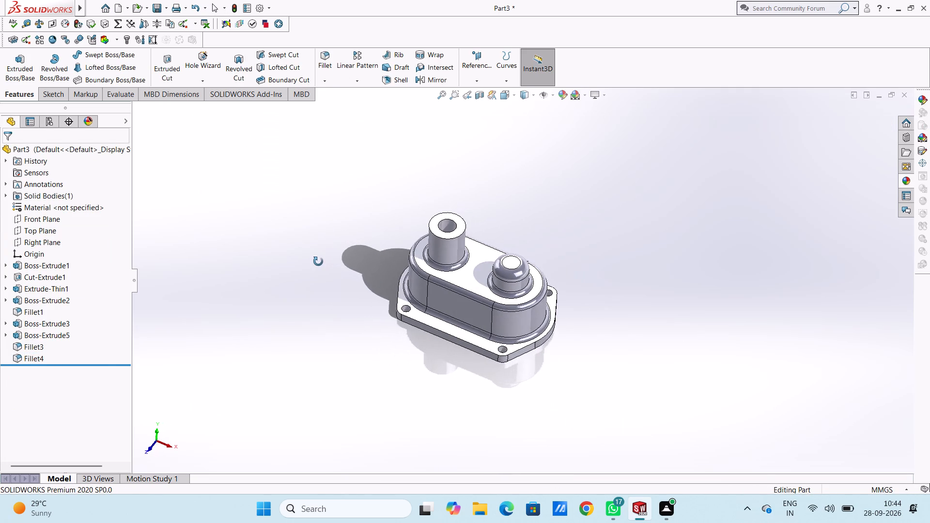
pyautogui.moveTo(318, 261); pyautogui.dragTo(316, 259, button='middle')
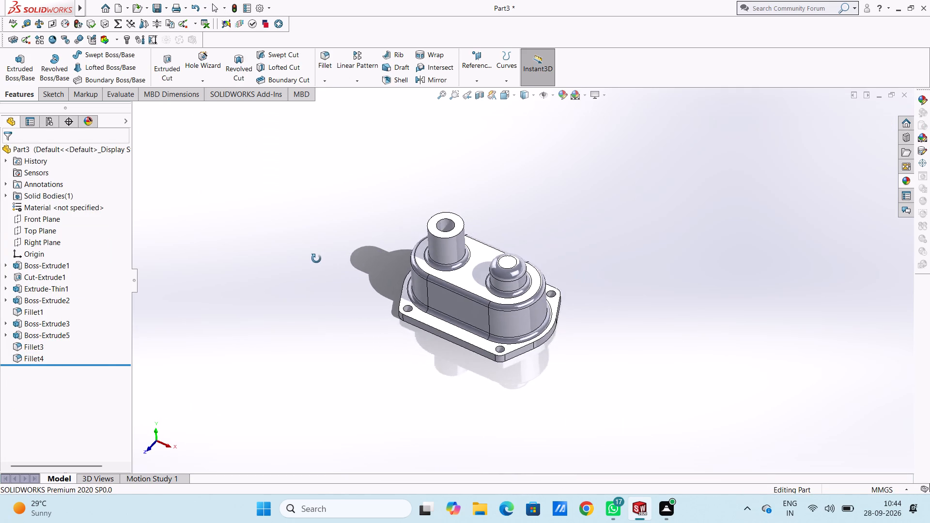
pyautogui.moveTo(316, 259); pyautogui.dragTo(321, 370, button='middle')
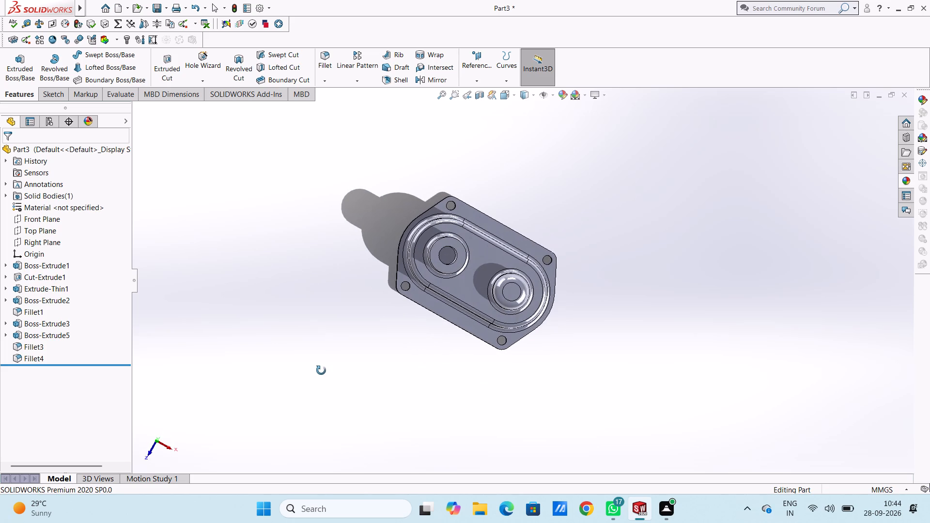
pyautogui.moveTo(321, 370); pyautogui.dragTo(321, 331, button='middle')
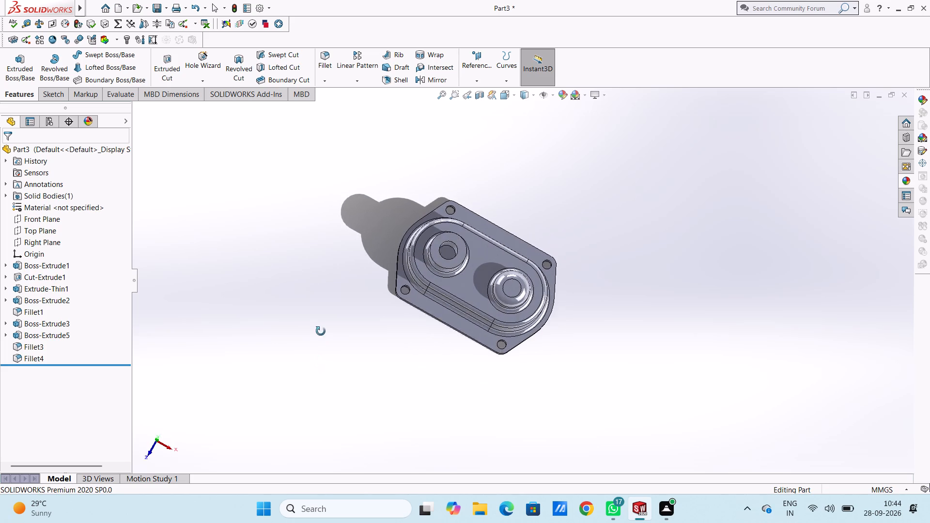
pyautogui.moveTo(321, 331); pyautogui.dragTo(364, 243, button='middle')
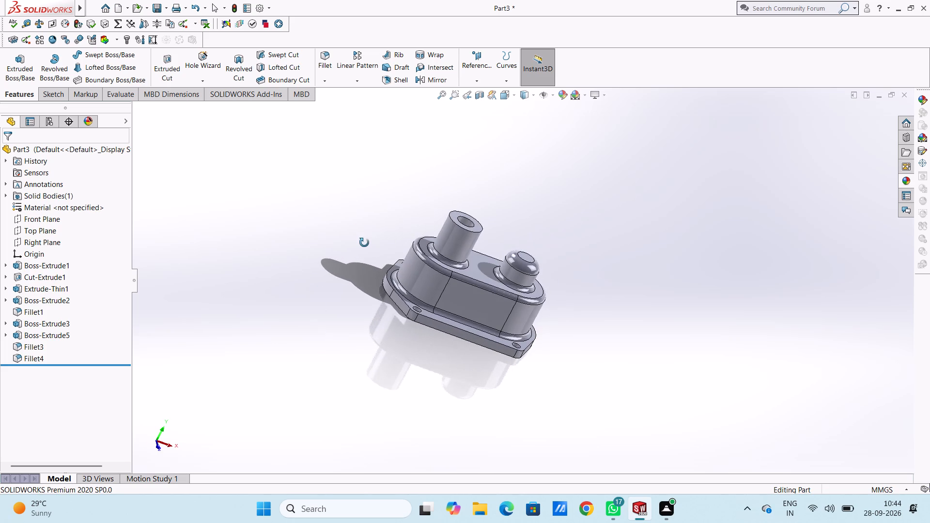
pyautogui.moveTo(364, 243); pyautogui.dragTo(344, 261, button='middle')
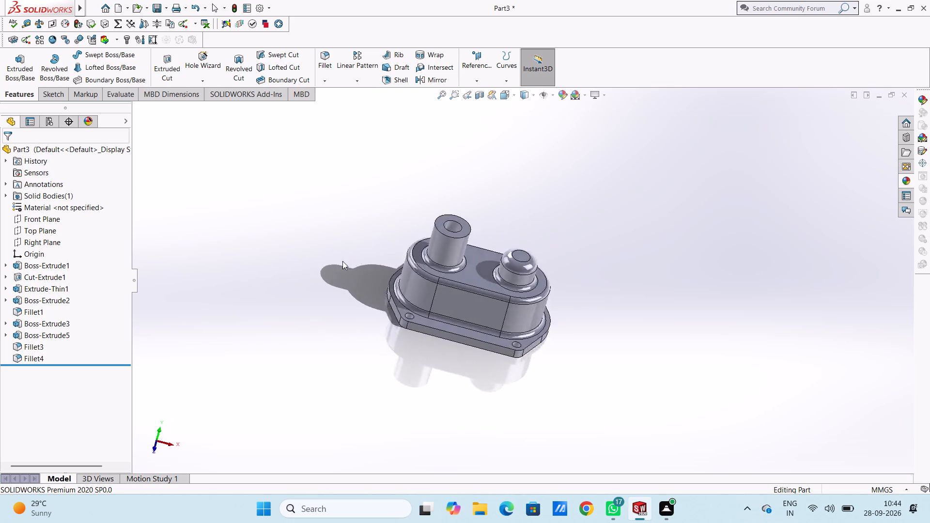
pyautogui.hotkey('ctrl', '5')
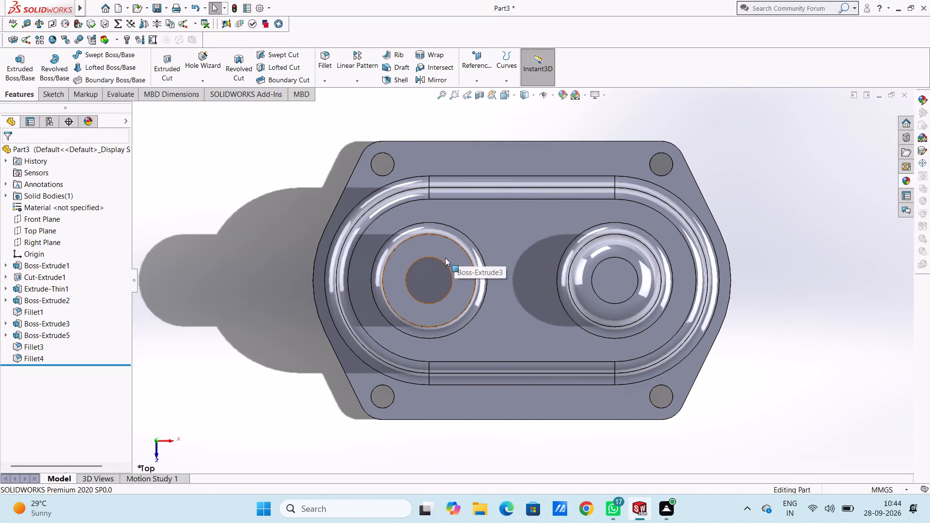
# Start a sketch on the hollow boss's top face and draw a 10 mm radius circle concentric with its bore.
pyautogui.click(449, 253)
pyautogui.click(494, 223)
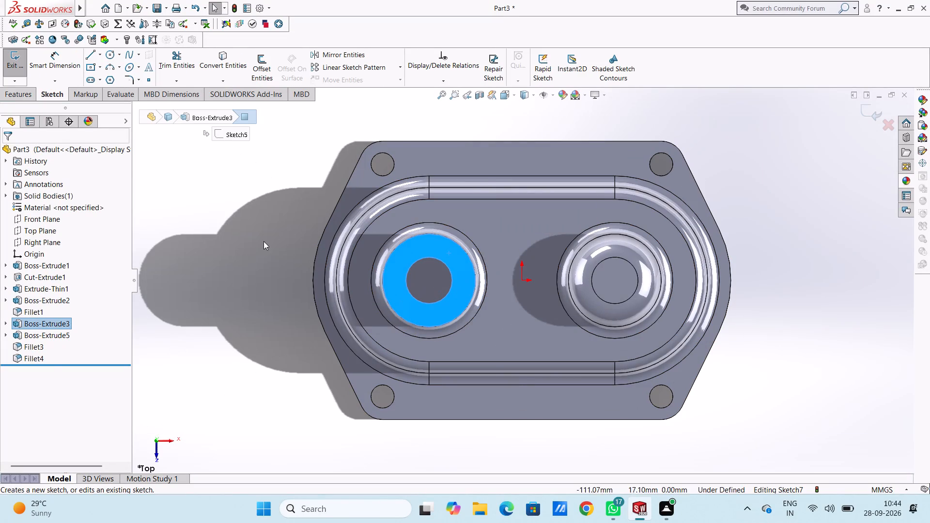
pyautogui.click(263, 242)
pyautogui.click(106, 53)
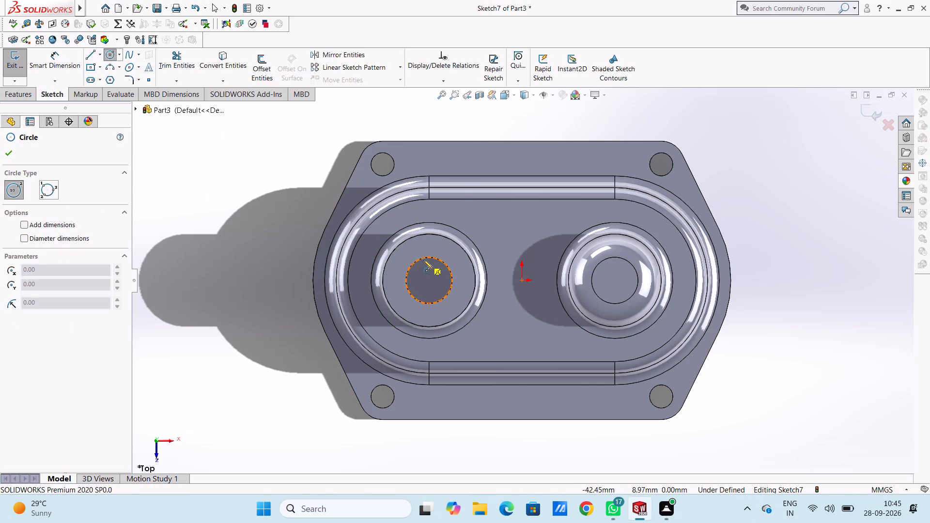
pyautogui.click(429, 280)
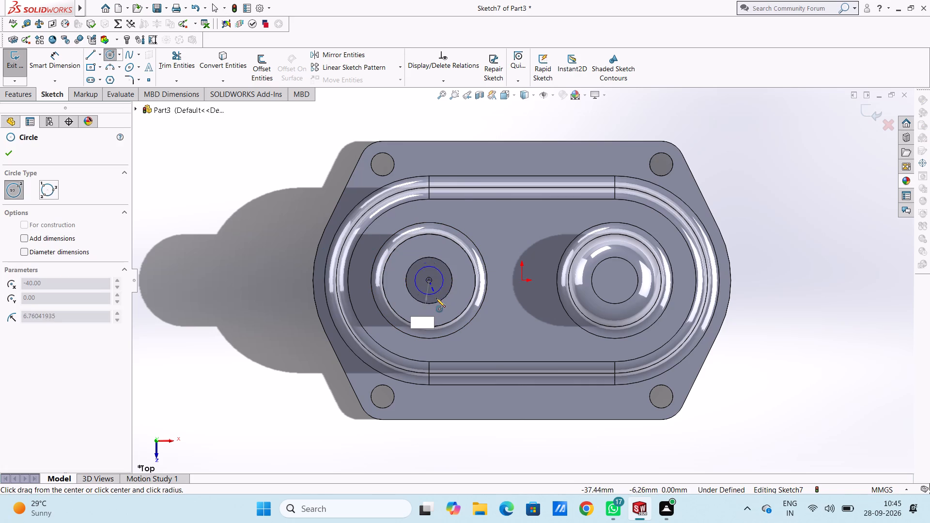
pyautogui.click(438, 302)
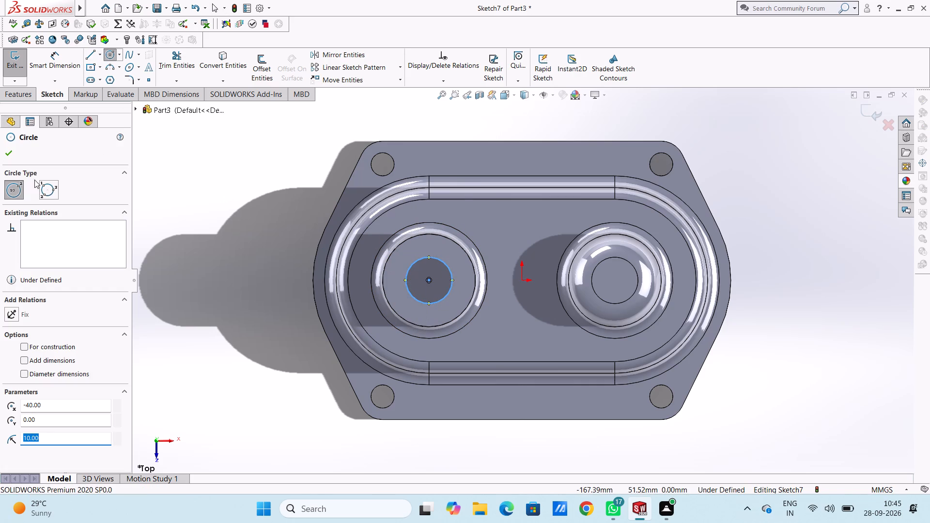
pyautogui.click(6, 157)
# Add a 20 mm diameter dimension to the circle over the hollow boss's bore.
pyautogui.click(66, 56)
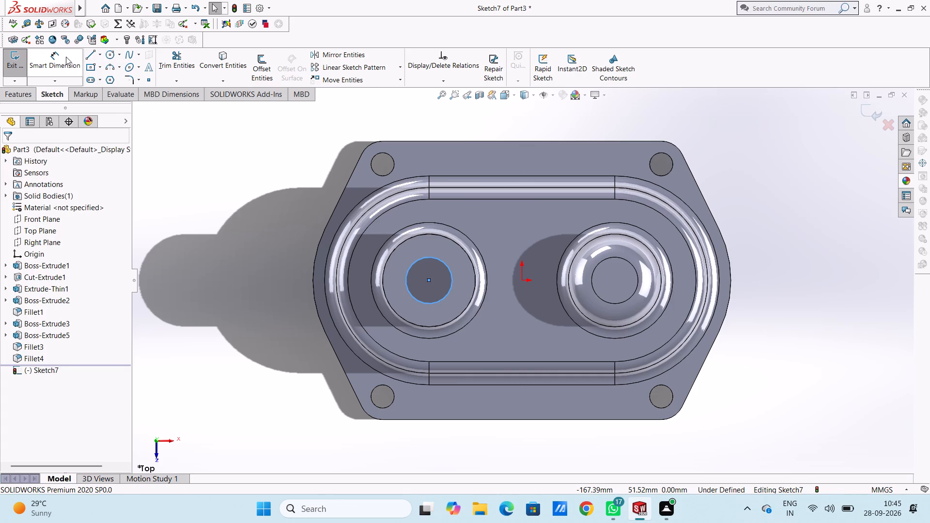
pyautogui.click(433, 259)
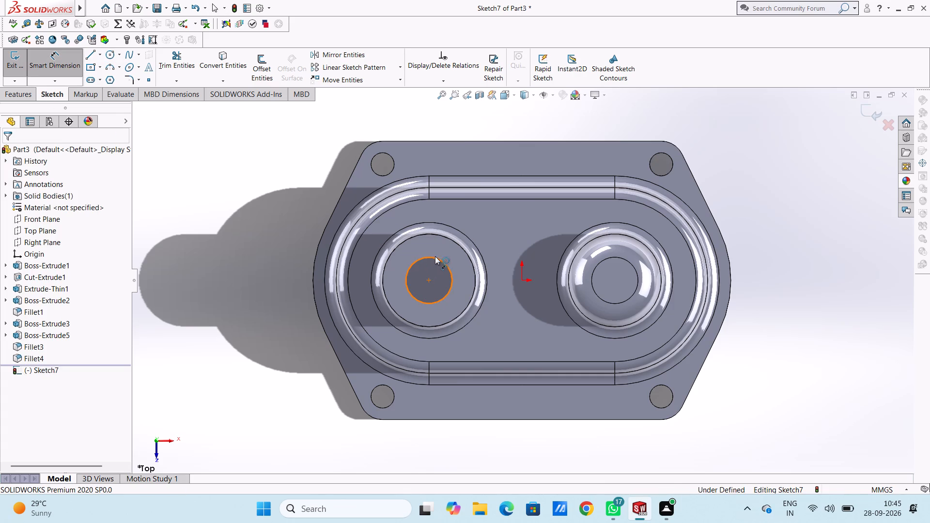
pyautogui.click(627, 118)
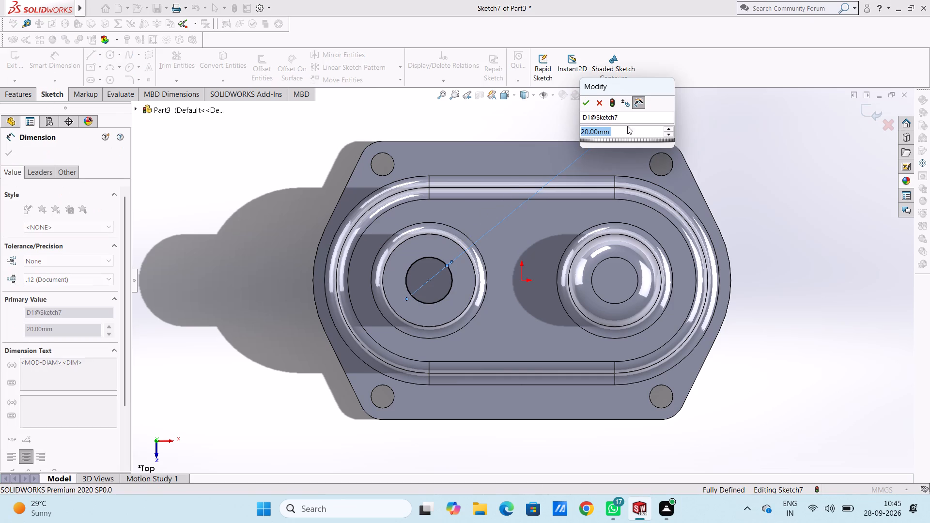
pyautogui.click(585, 102)
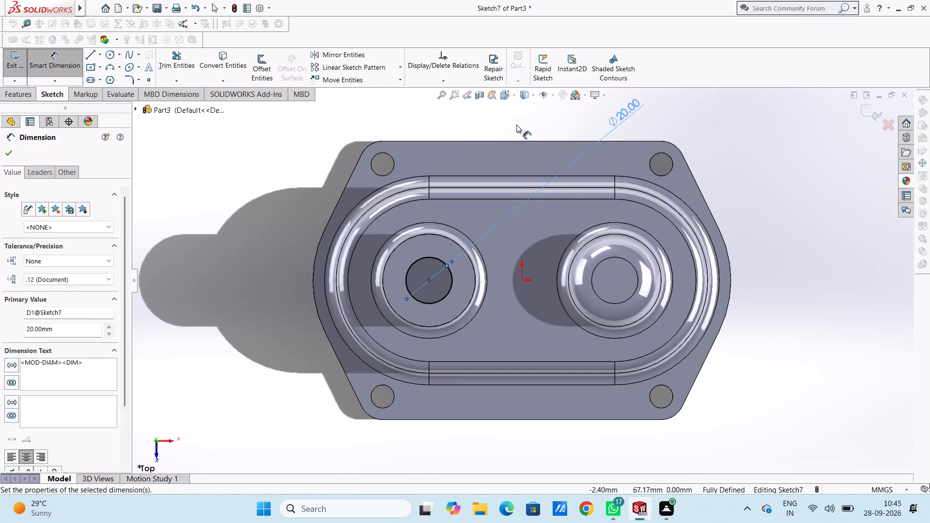
pyautogui.click(516, 124)
pyautogui.press('Escape')
pyautogui.press('Escape')
# Cut-extrude the 20 mm circle 60 mm blind down from the hollow boss's top face to deepen the bore.
pyautogui.moveTo(543, 268); pyautogui.dragTo(544, 236, button='middle')
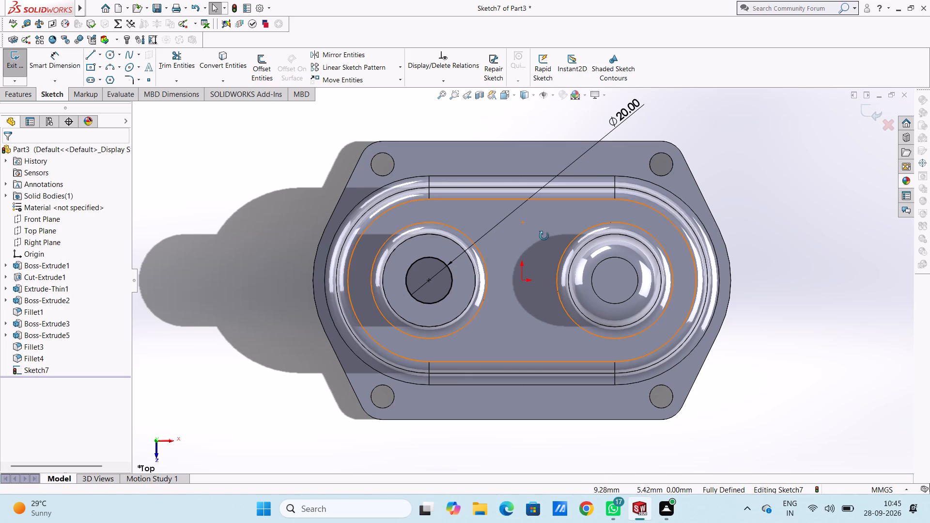
pyautogui.moveTo(544, 236); pyautogui.dragTo(539, 222, button='middle')
pyautogui.click(24, 92)
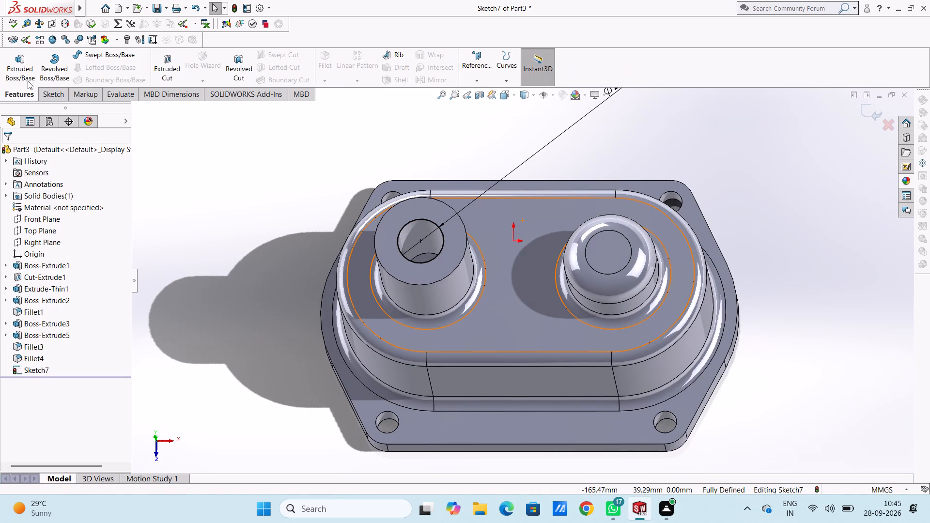
pyautogui.click(158, 67)
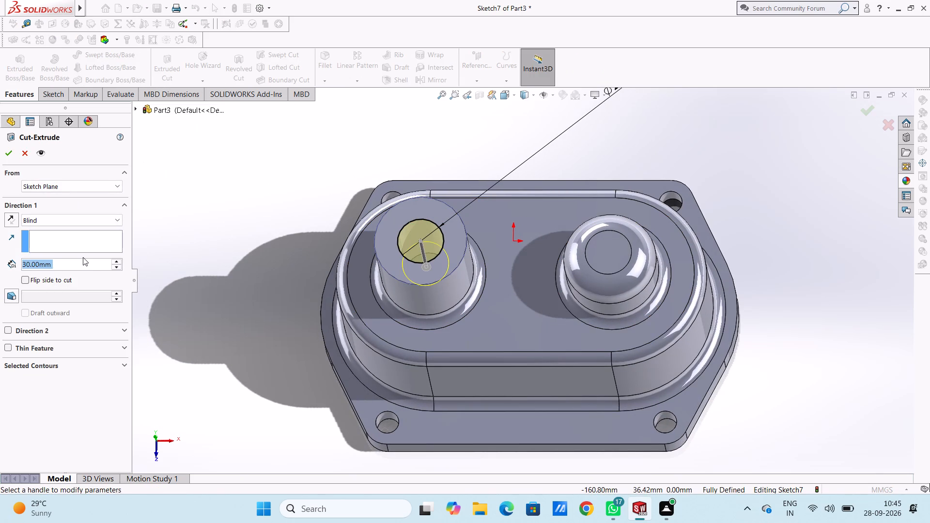
pyautogui.write('60')
pyautogui.press('Return')
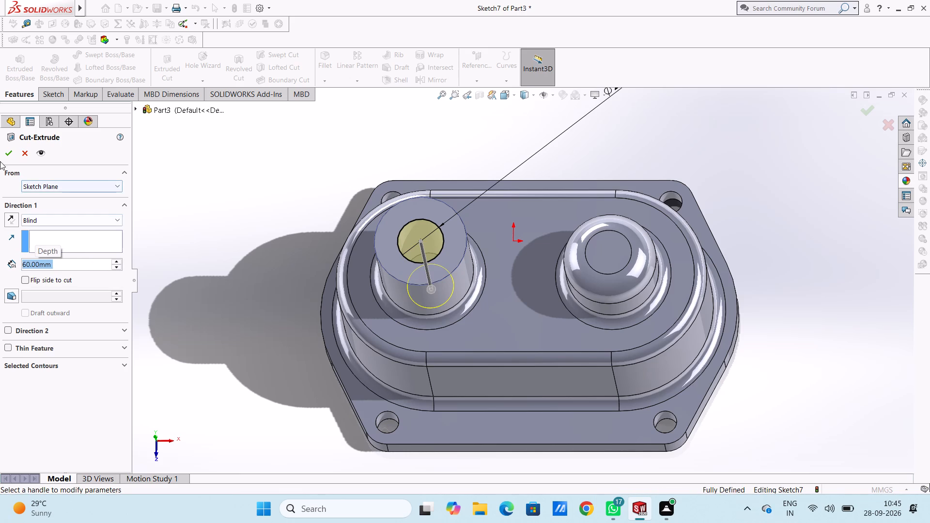
pyautogui.click(7, 152)
pyautogui.click(188, 216)
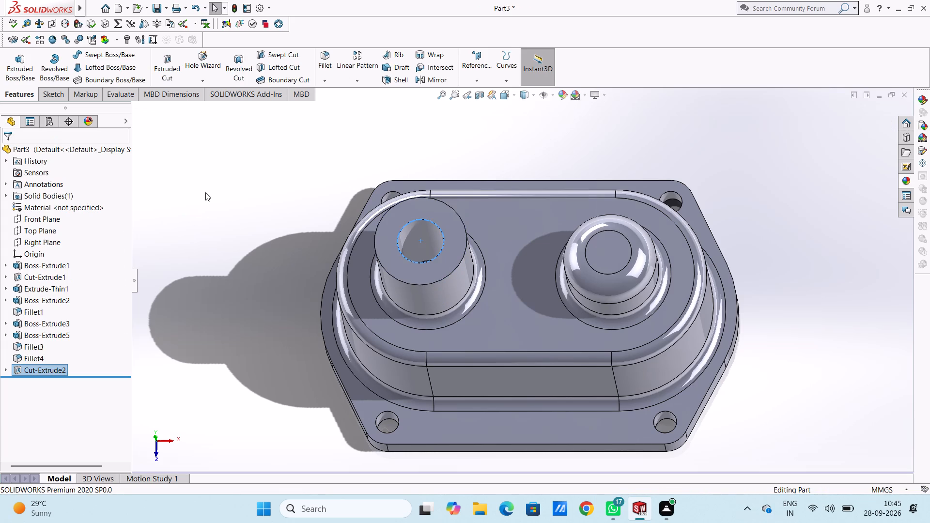
# Start a new sketch on the hollow boss's top face and draw concentric 5 mm and 12.5 mm radius circles centred about X -60, Y 26 mm.
pyautogui.moveTo(207, 188); pyautogui.dragTo(353, 161, button='middle')
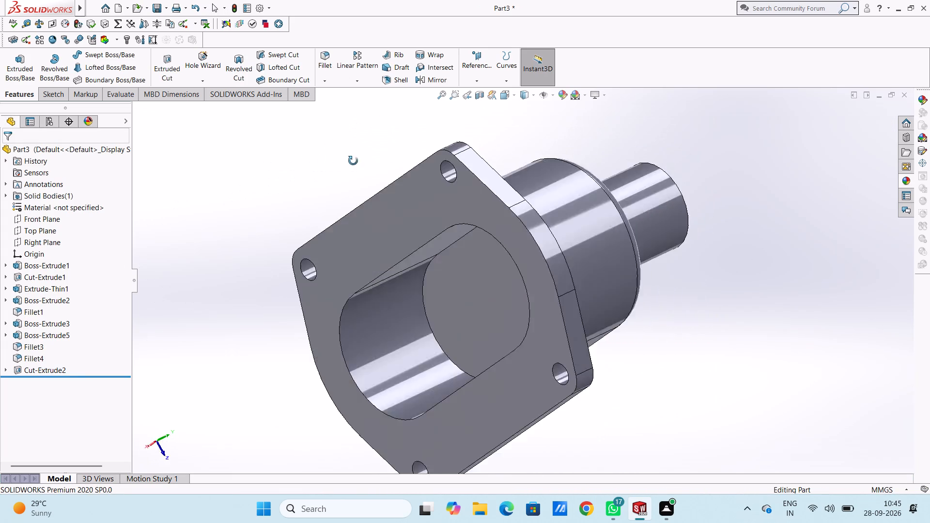
pyautogui.moveTo(353, 161); pyautogui.dragTo(237, 204, button='middle')
pyautogui.hotkey('ctrl', '5')
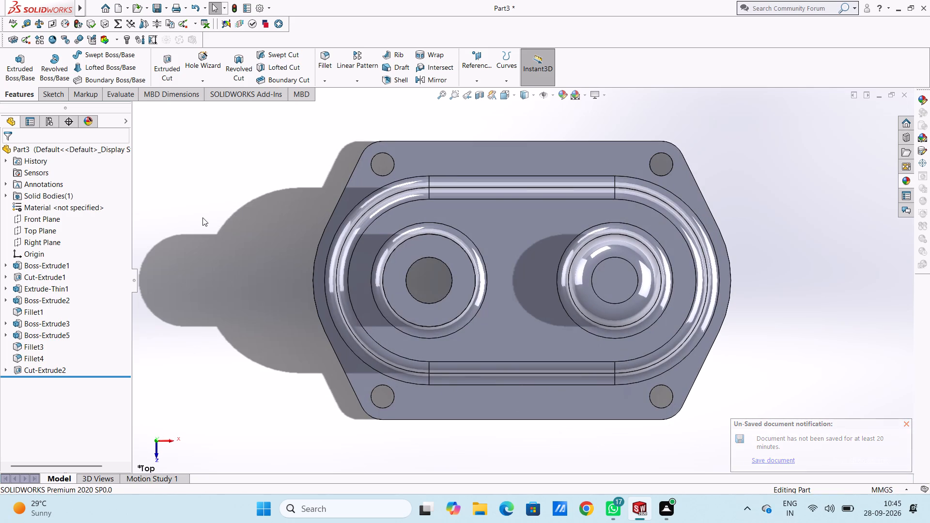
pyautogui.click(415, 257)
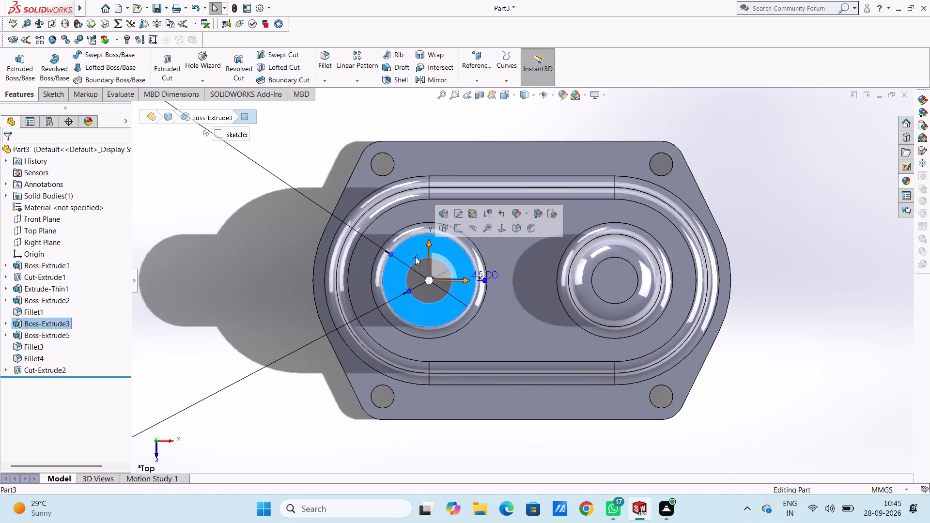
pyautogui.click(455, 230)
pyautogui.click(263, 227)
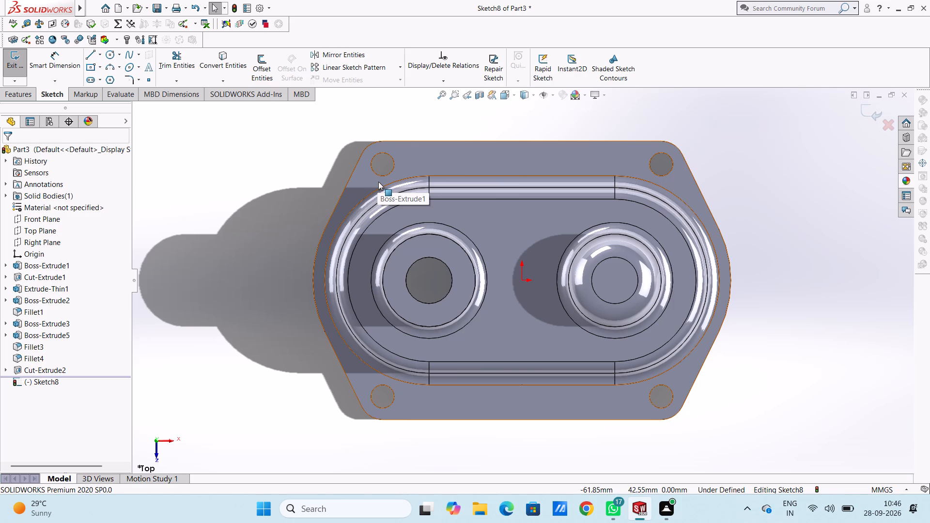
pyautogui.click(110, 55)
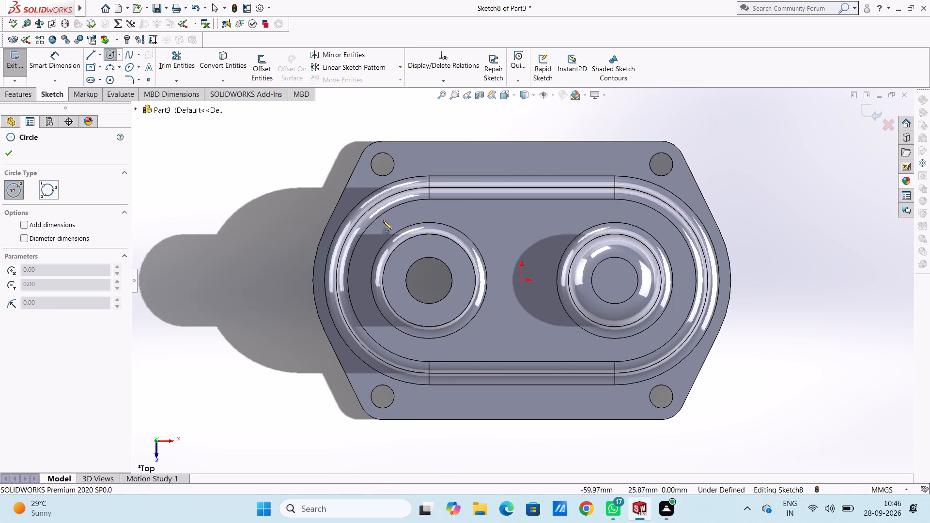
pyautogui.click(382, 220)
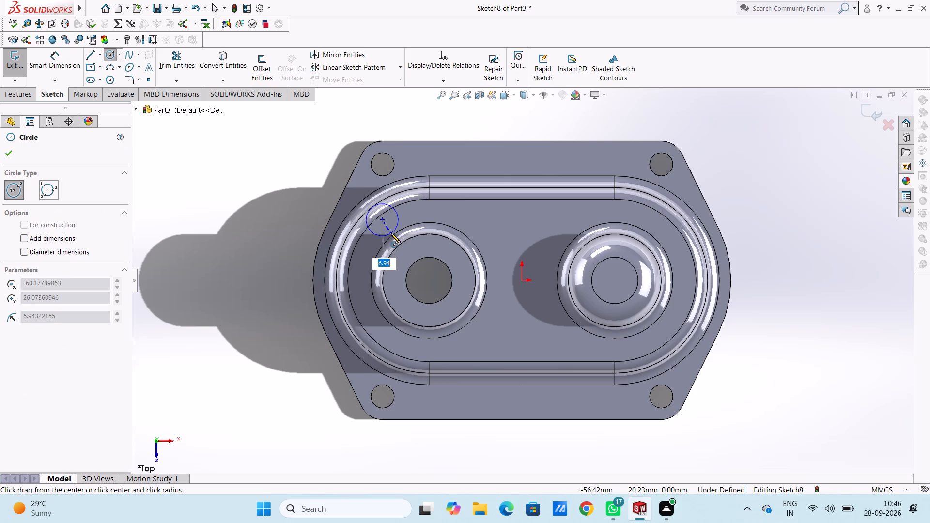
pyautogui.press('5')
pyautogui.press('Return')
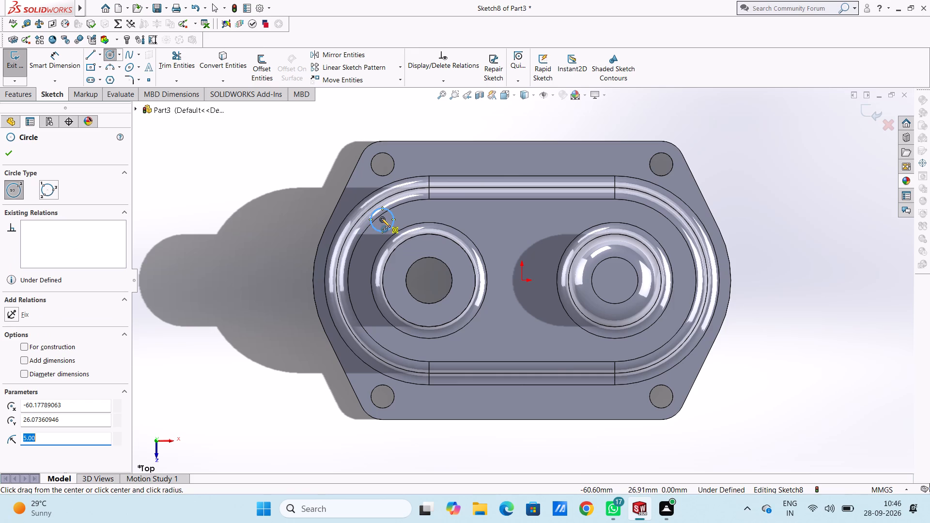
pyautogui.click(381, 218)
pyautogui.write('12.5')
pyautogui.press('Return')
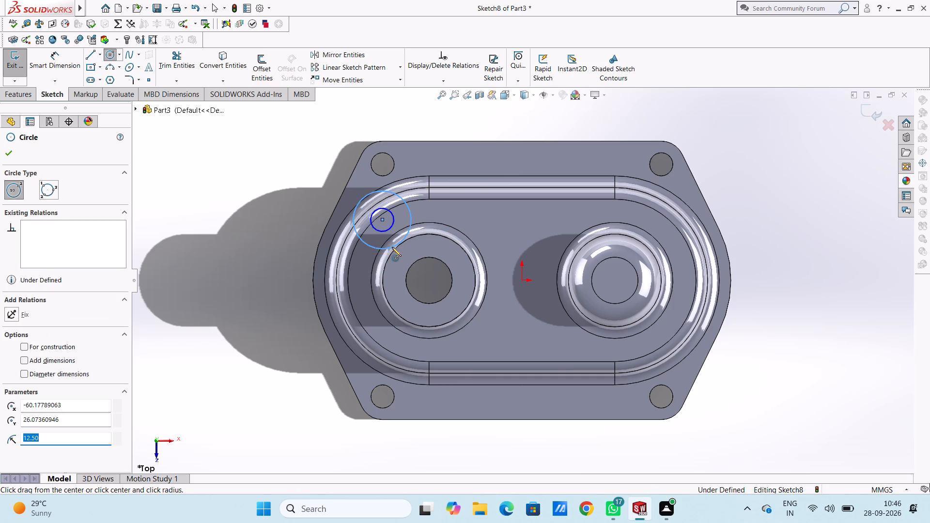
# Sketch a second concentric pair with 5 mm and 12.5 mm radii, level with the first and centred about X -17, Y 26 mm.
pyautogui.click(483, 218)
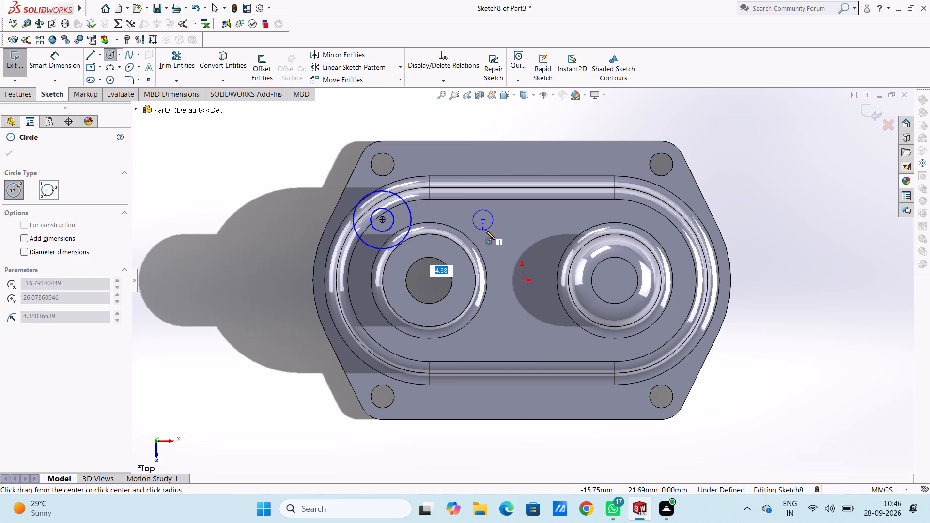
pyautogui.press('5')
pyautogui.press('Return')
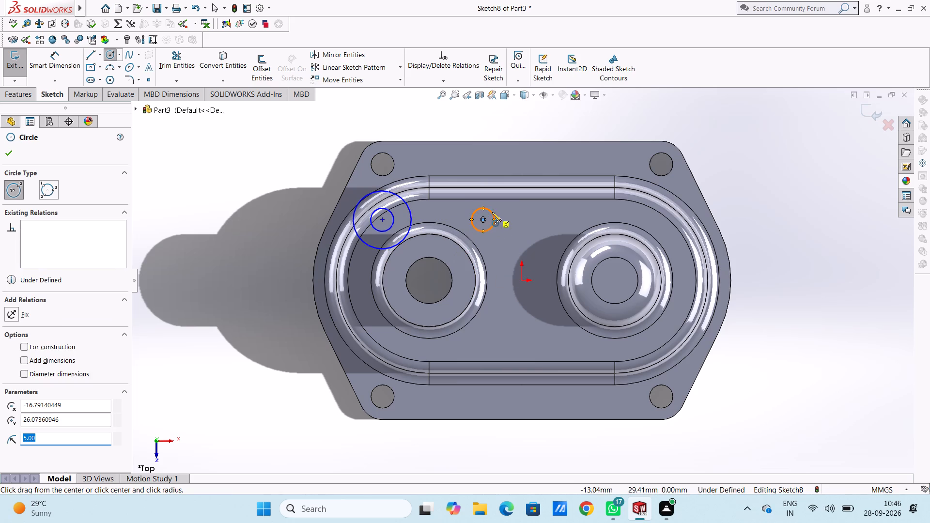
pyautogui.click(482, 218)
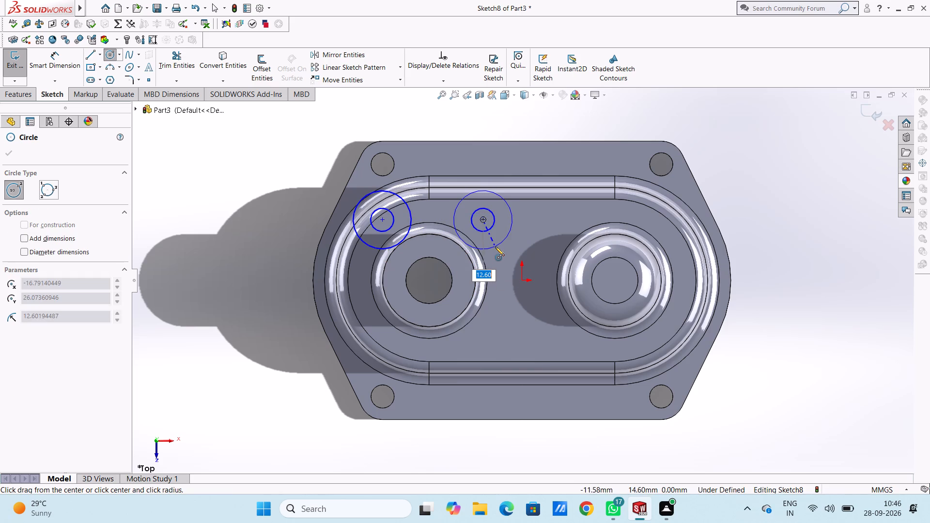
pyautogui.write('12.5')
pyautogui.press('Return')
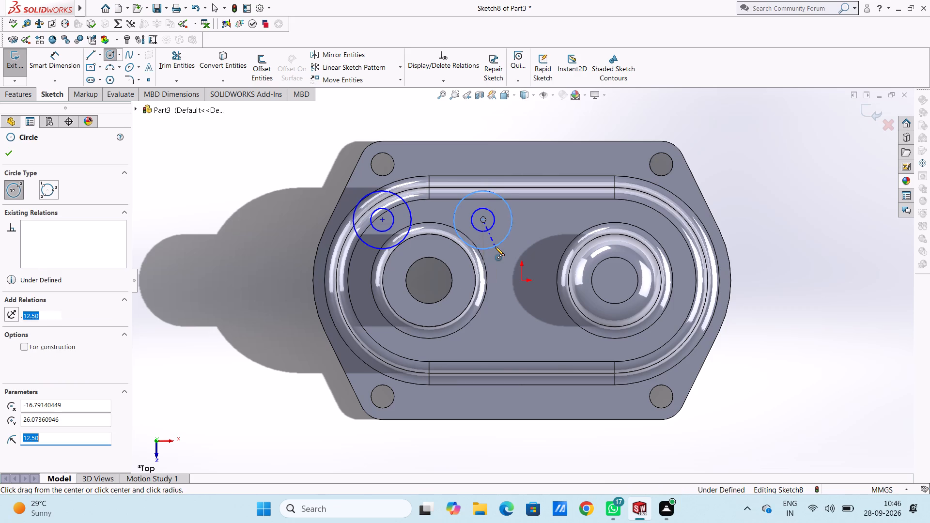
# Sketch a third concentric pair with 5 mm and 12.5 mm radii, below the first pair, centred about X -60, Y -19 mm.
pyautogui.click(380, 324)
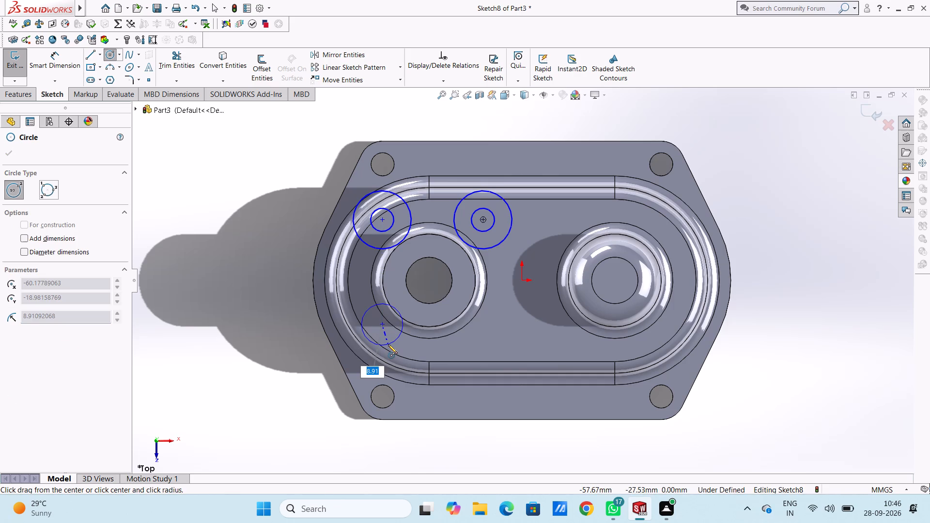
pyautogui.press('5')
pyautogui.press('Return')
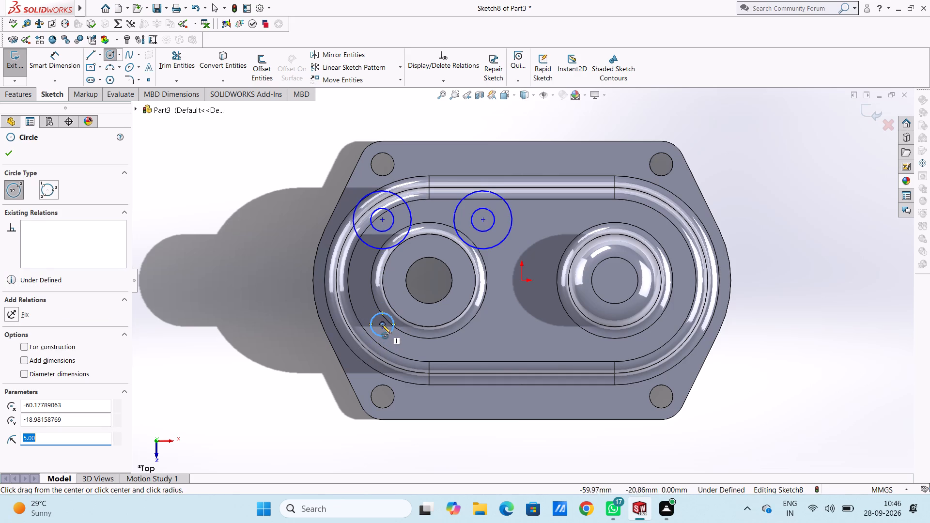
pyautogui.click(382, 323)
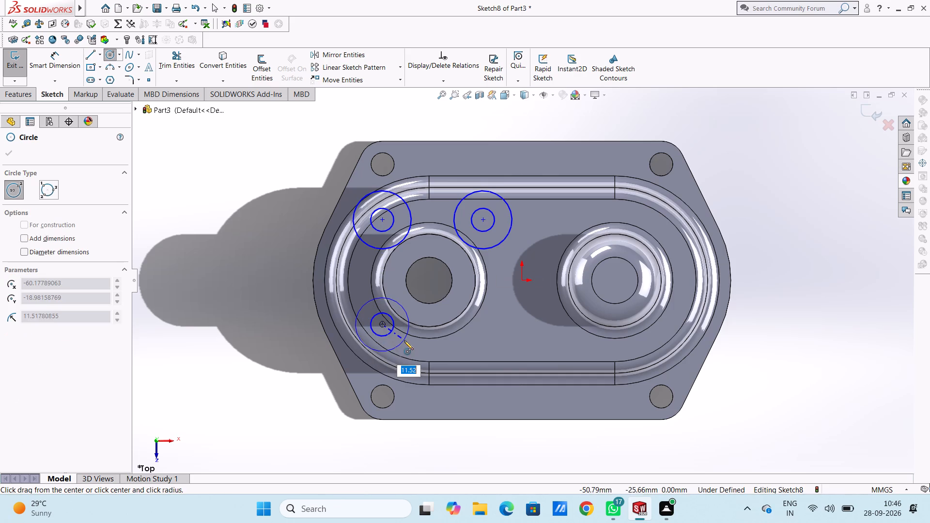
pyautogui.write('12.5')
pyautogui.press('Return')
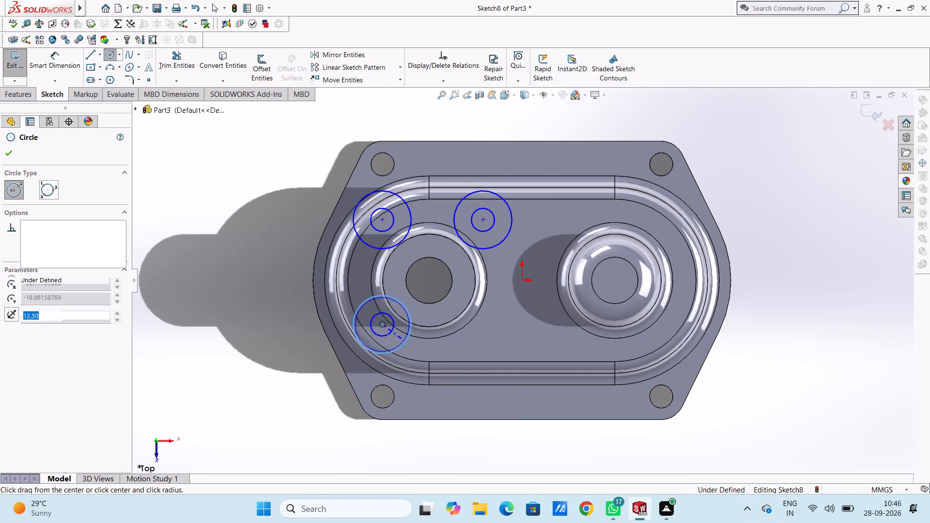
# Sketch a fourth concentric pair with 5 mm and 12.5 mm radii, below the second pair, centred about X -17, Y -23 mm.
pyautogui.click(484, 333)
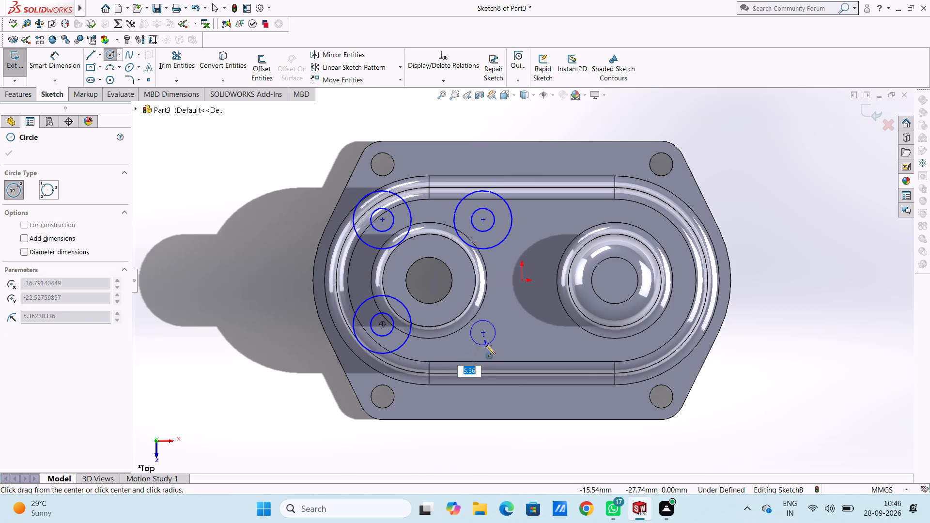
pyautogui.press('5')
pyautogui.press('Return')
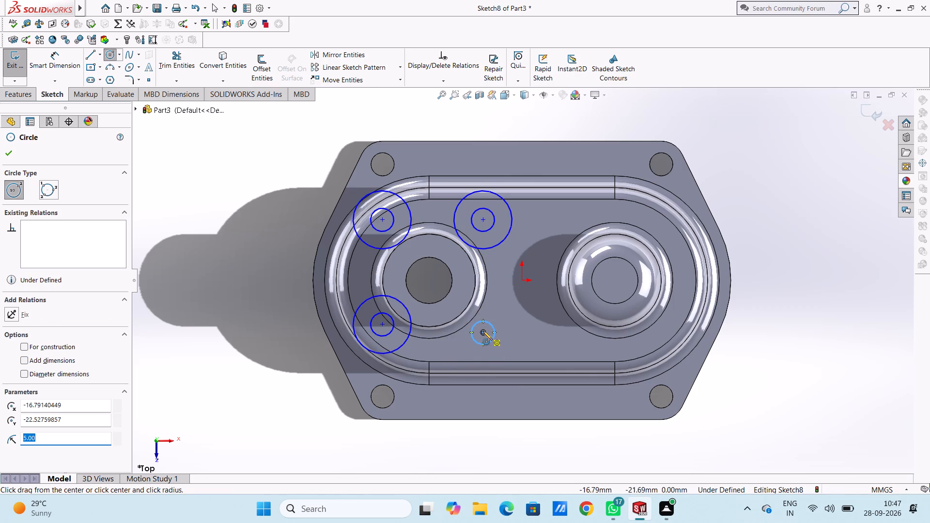
pyautogui.click(482, 331)
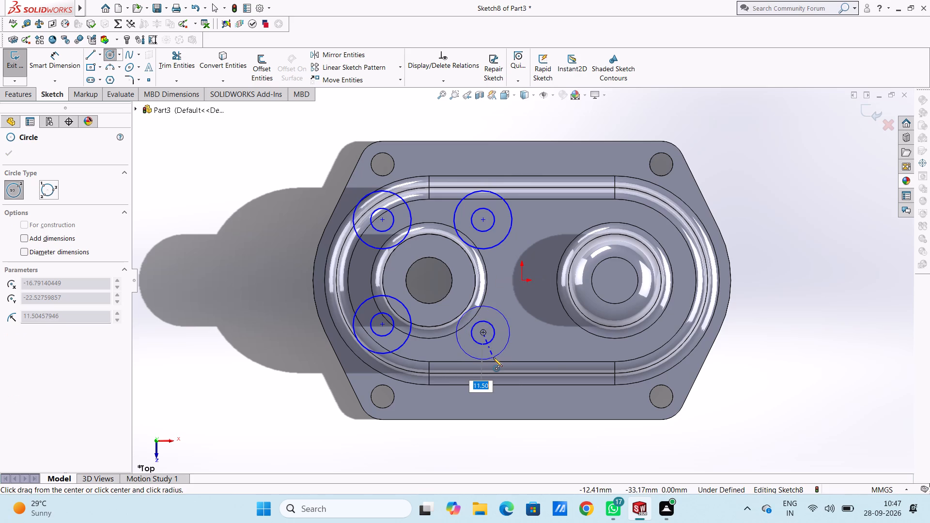
pyautogui.write('12.5')
pyautogui.press('Return')
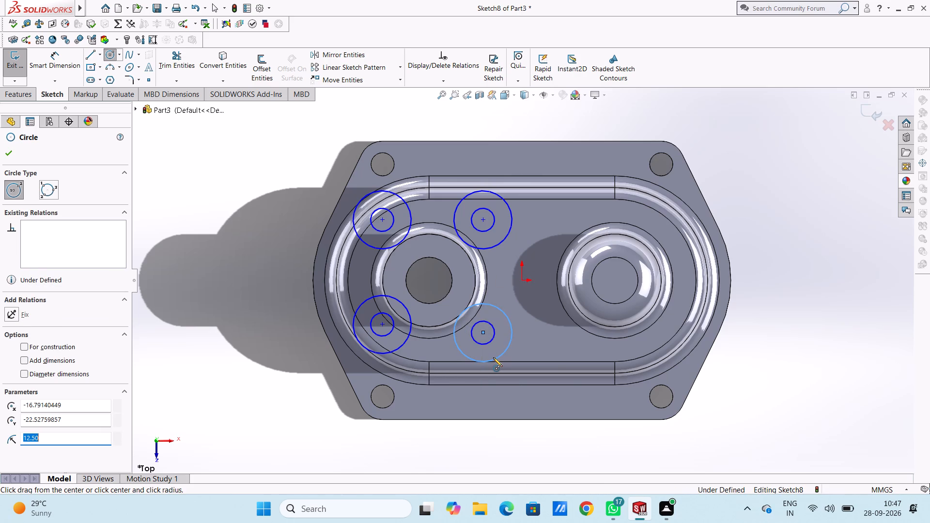
# Dimension the outer circle of the upper-left concentric pair at 25 mm diameter.
pyautogui.press('Escape')
pyautogui.press('Escape')
pyautogui.scroll(6, 493, 357)
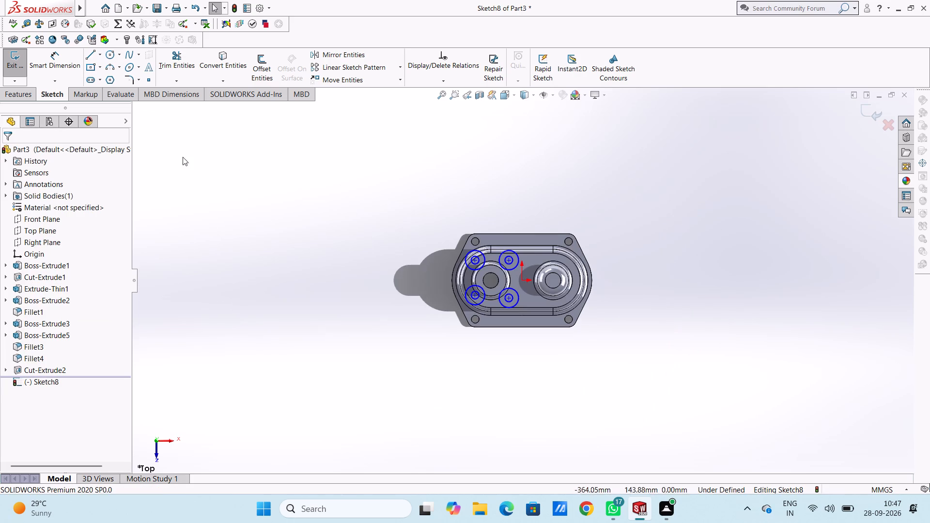
pyautogui.click(54, 58)
pyautogui.scroll(-5, 512, 282)
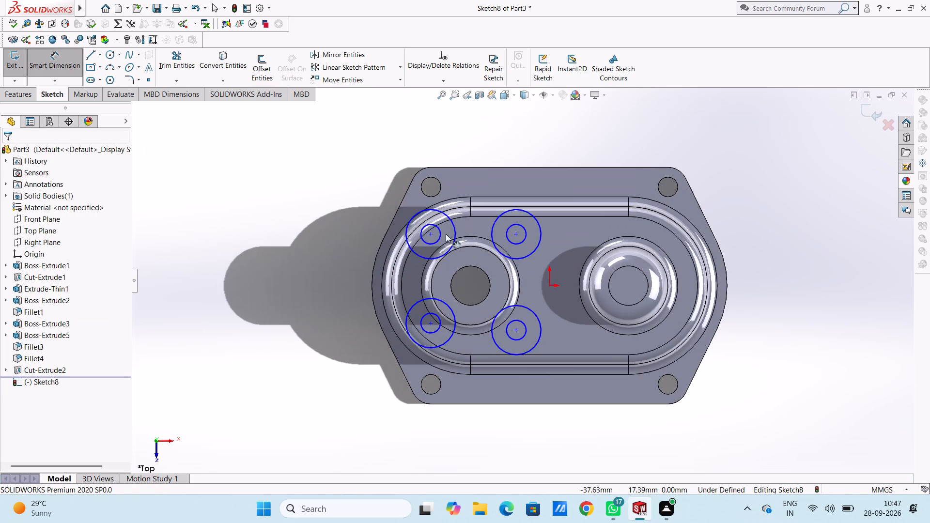
pyautogui.click(412, 215)
pyautogui.click(279, 159)
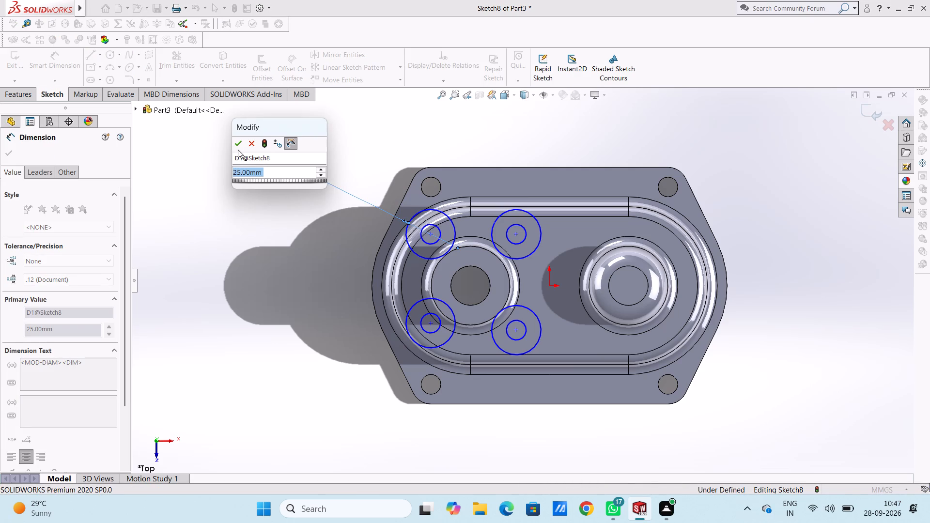
pyautogui.click(238, 142)
pyautogui.click(220, 161)
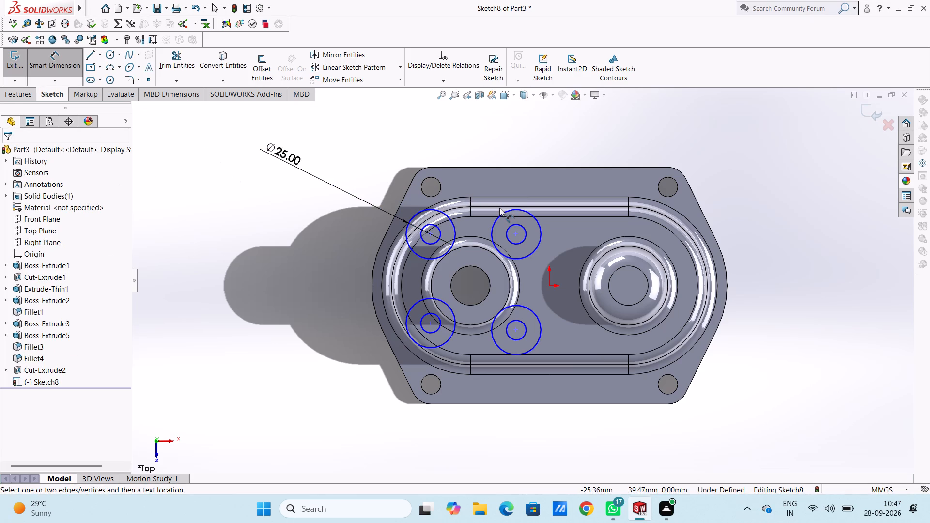
# Dimension the upper-right concentric pair with a 25 mm outer diameter and a 10 mm inner diameter.
pyautogui.click(503, 211)
pyautogui.click(757, 196)
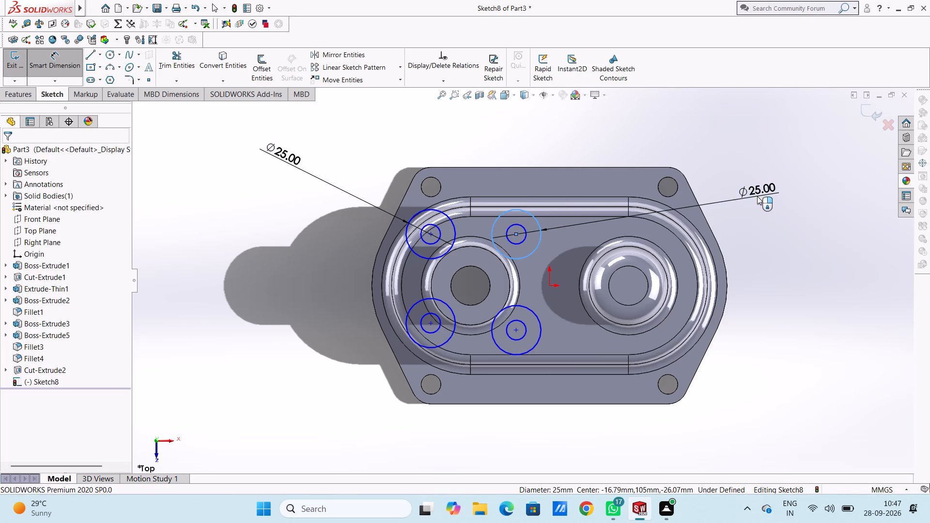
pyautogui.click(715, 181)
pyautogui.click(685, 149)
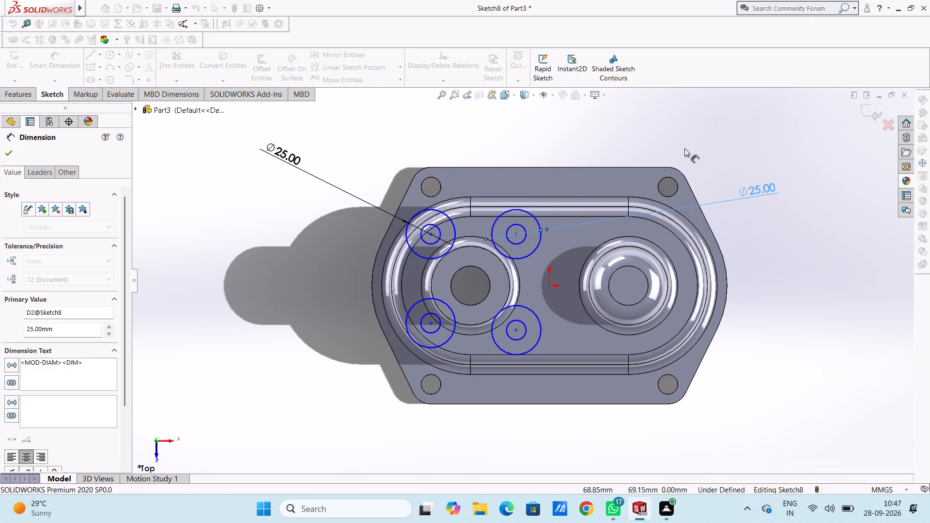
pyautogui.click(514, 226)
pyautogui.click(668, 120)
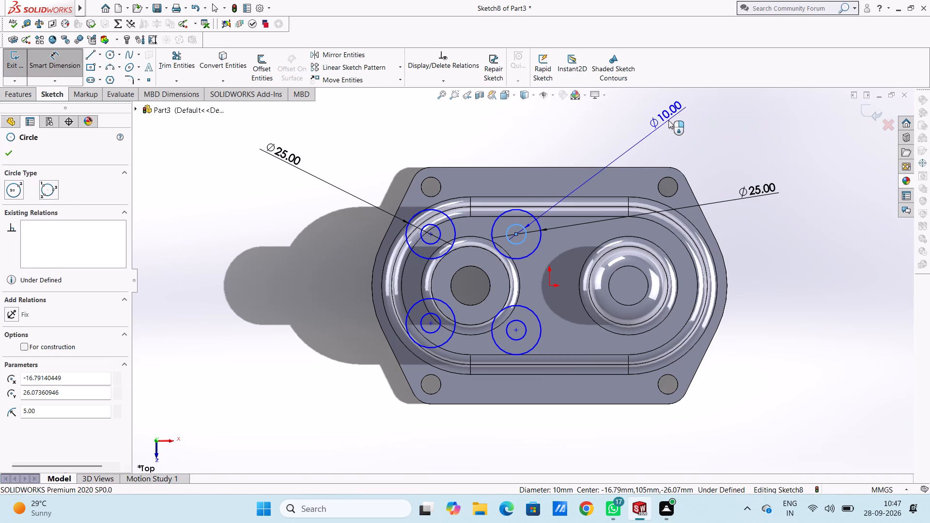
pyautogui.click(627, 108)
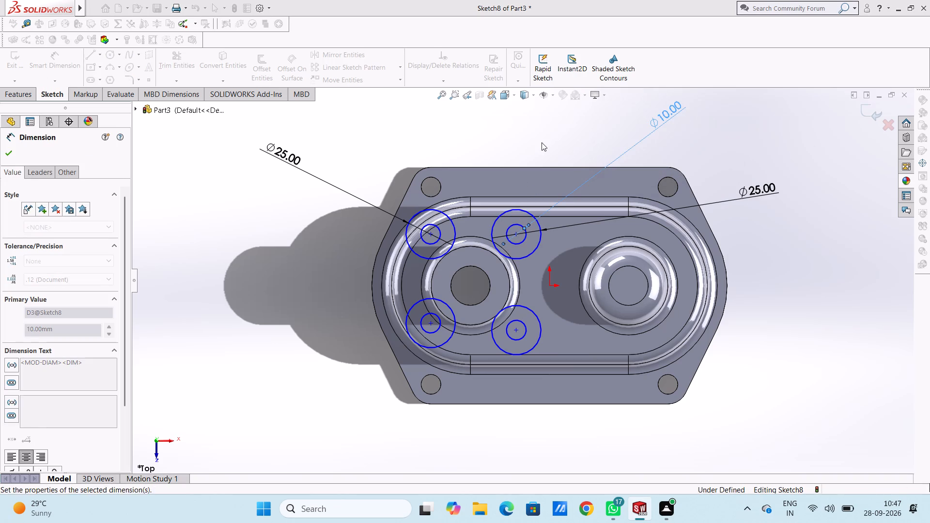
pyautogui.click(542, 142)
# Dimension the inner circle of the upper-left concentric pair at 10 mm diameter.
pyautogui.click(431, 224)
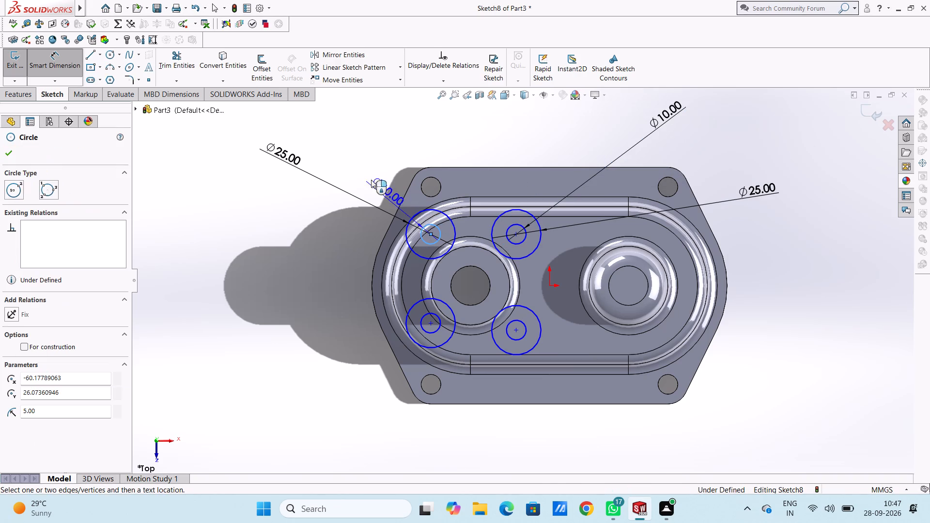
pyautogui.click(365, 140)
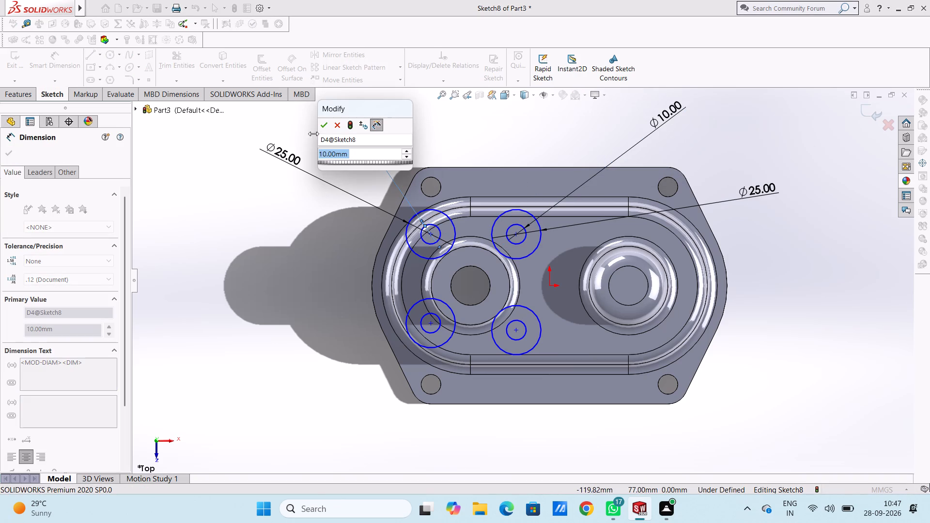
pyautogui.doubleClick(321, 126)
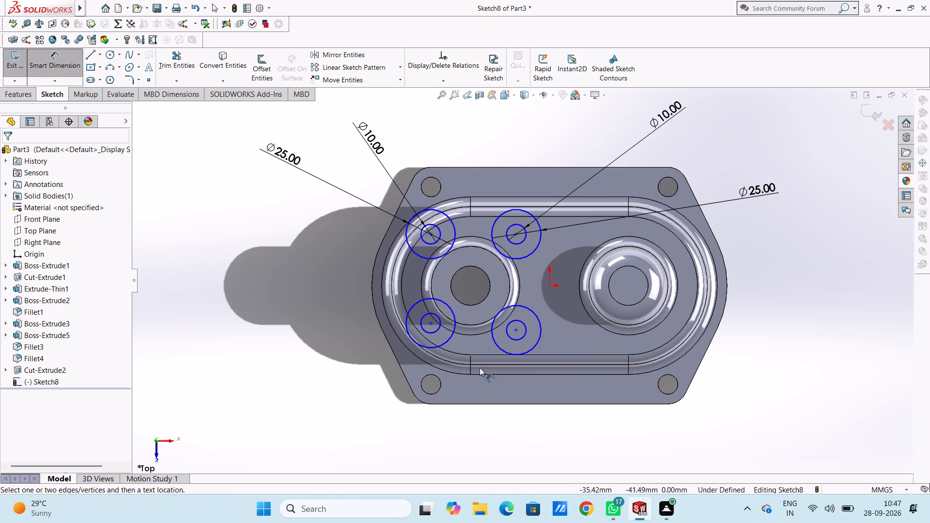
# Dimension the lower-left concentric pair with a 10 mm inner diameter and a 25 mm outer diameter.
pyautogui.scroll(-4, 480, 368)
pyautogui.click(404, 278)
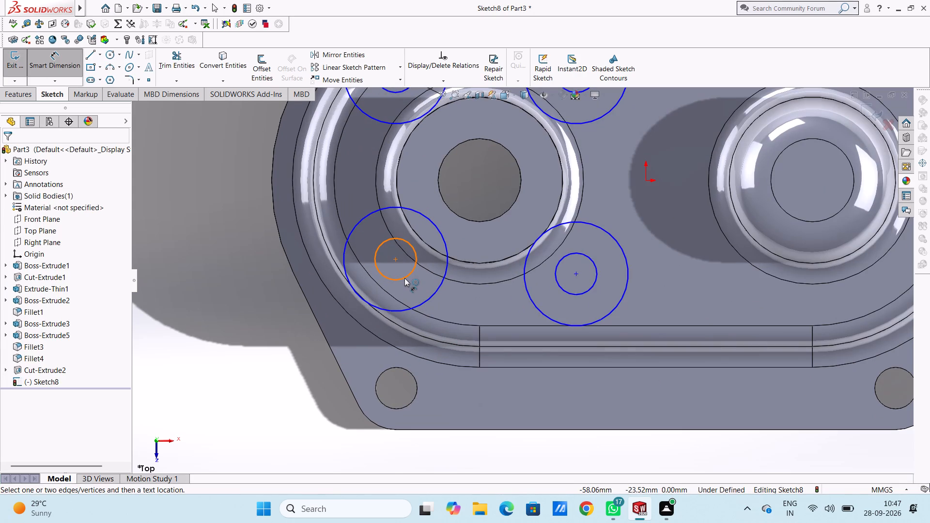
pyautogui.scroll(4, 280, 375)
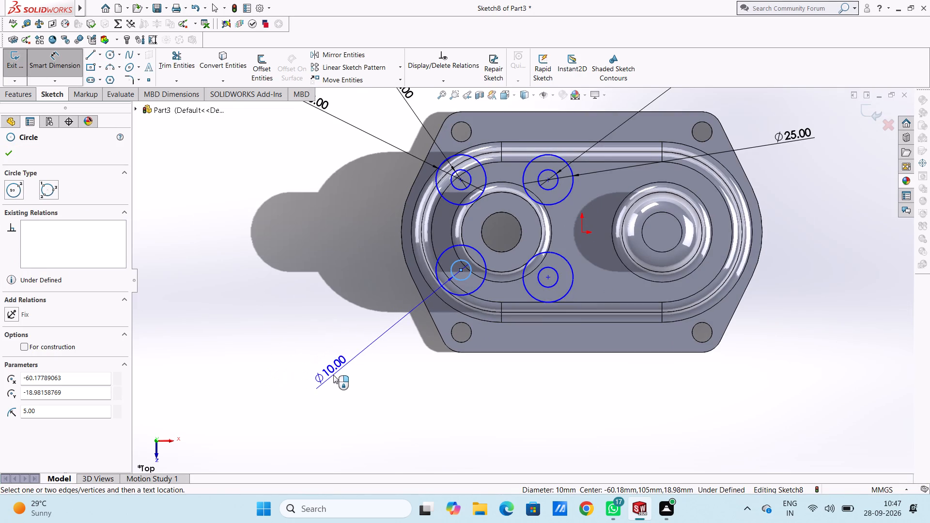
pyautogui.click(333, 375)
pyautogui.click(286, 359)
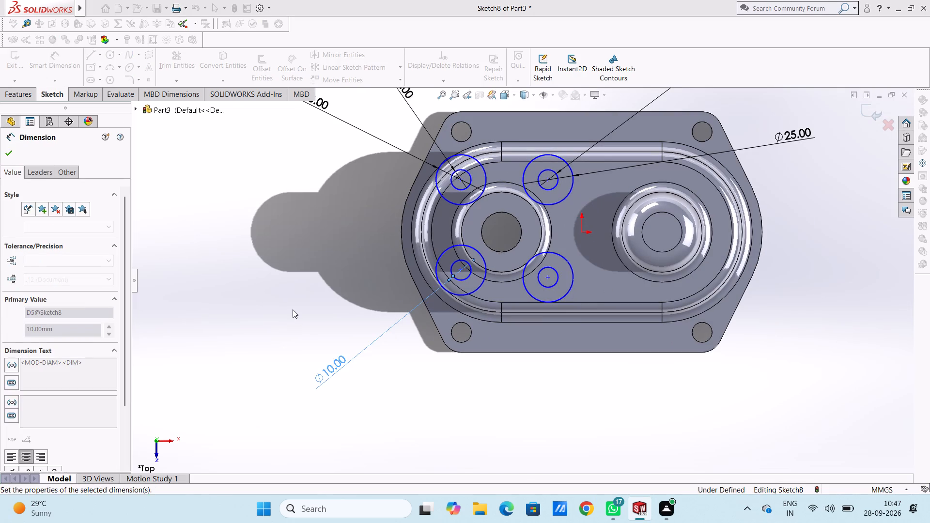
pyautogui.click(293, 309)
pyautogui.click(449, 249)
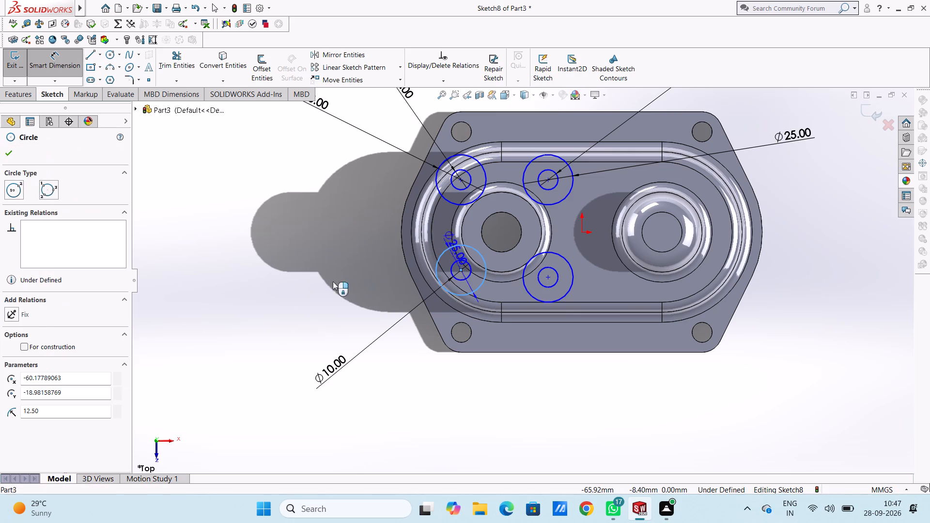
pyautogui.click(267, 318)
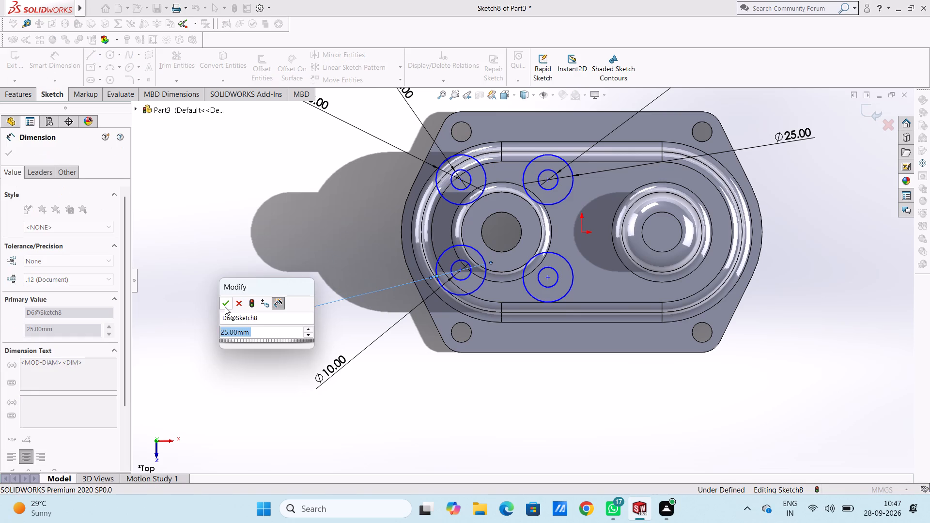
pyautogui.click(224, 307)
pyautogui.click(223, 282)
# Dimension the lower-right concentric pair with a 10 mm inner diameter and a 25 mm outer diameter.
pyautogui.click(549, 288)
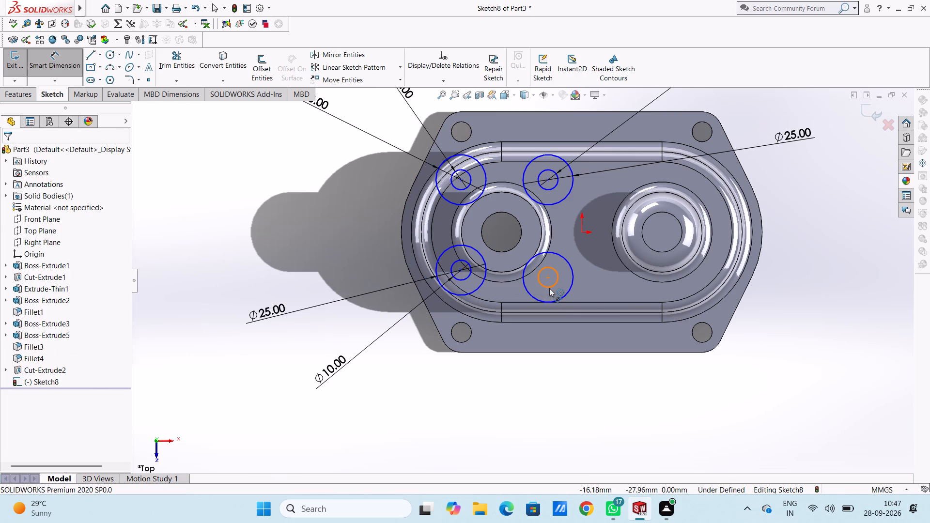
pyautogui.click(715, 408)
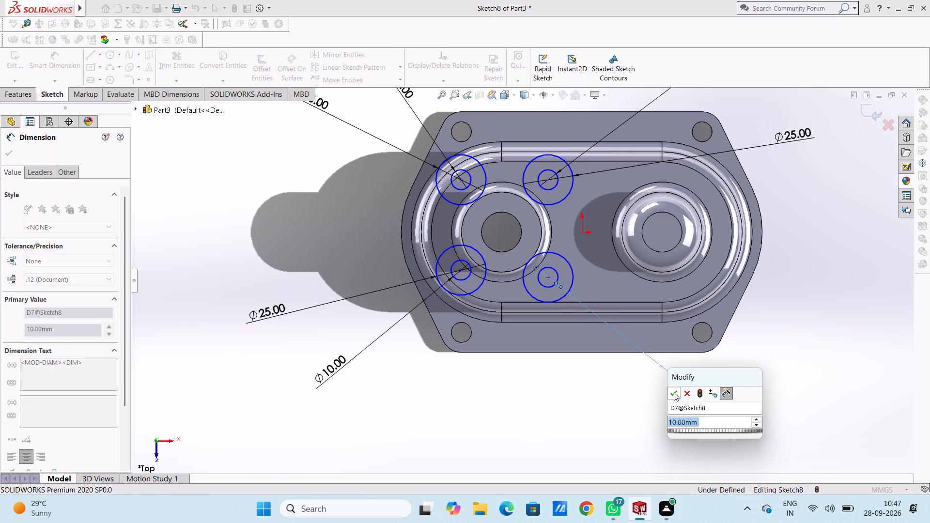
pyautogui.click(674, 392)
pyautogui.click(574, 403)
pyautogui.click(560, 299)
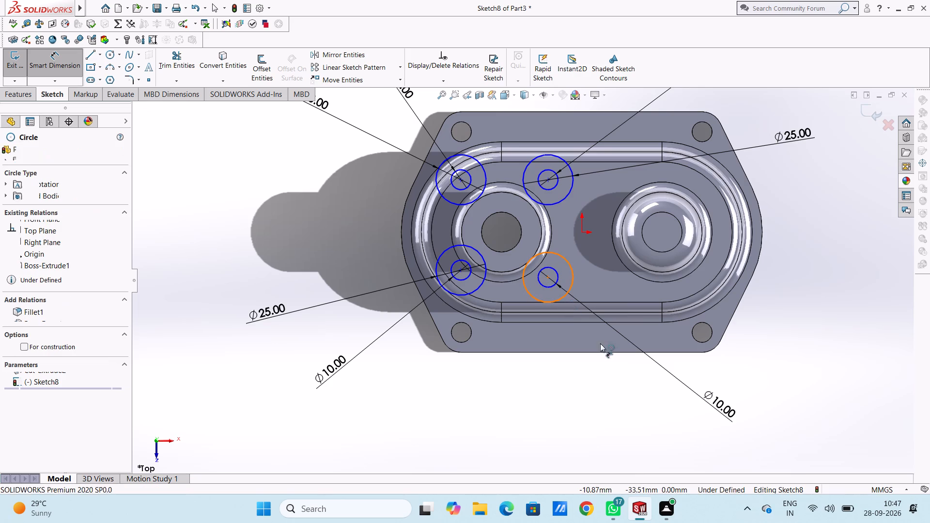
pyautogui.click(704, 426)
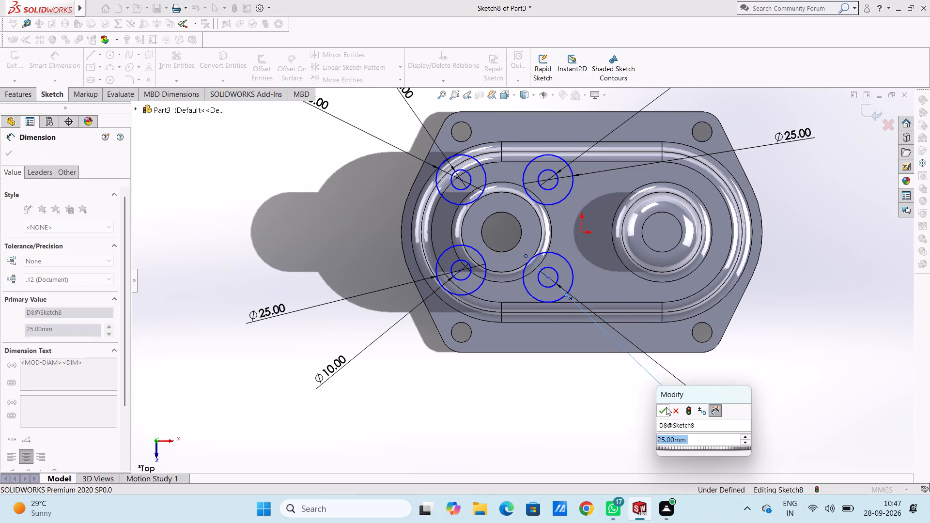
pyautogui.click(666, 407)
pyautogui.click(636, 411)
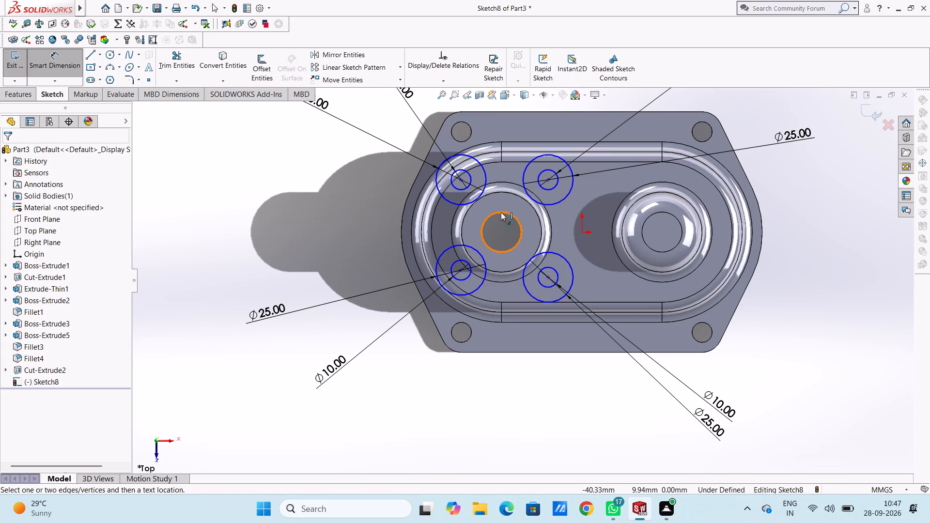
# Sketch a 10 mm horizontal line from the edge of the hollow boss's bore to the bore centre.
pyautogui.click(86, 53)
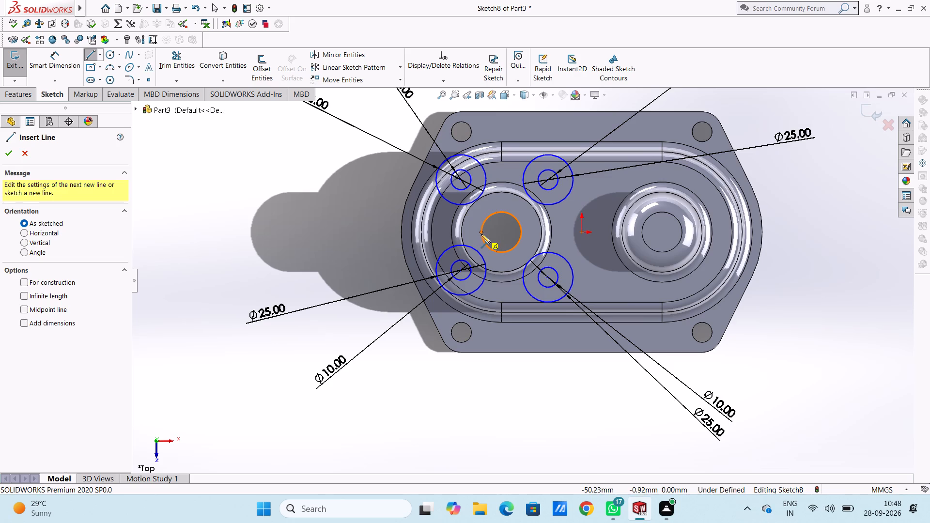
pyautogui.click(481, 233)
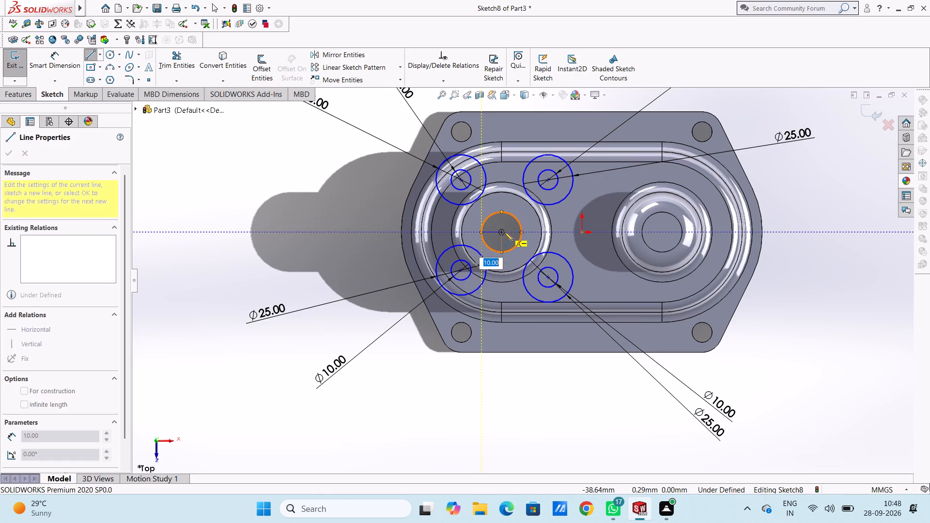
pyautogui.click(504, 232)
pyautogui.press('Escape')
pyautogui.press('Escape')
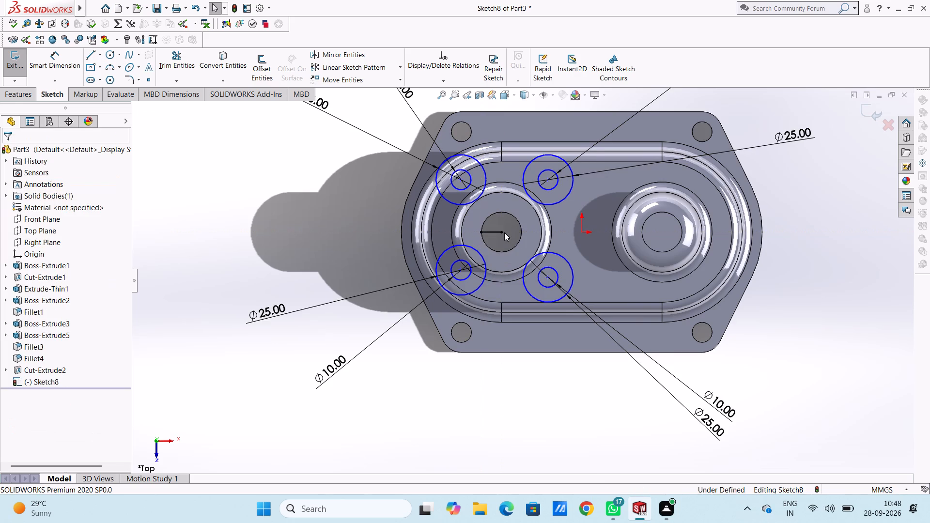
pyautogui.press('Escape')
# Dimension the horizontal distance from the bore centre to the upper-right circle pair's centre and set it to 25 mm.
pyautogui.scroll(3, 504, 232)
pyautogui.scroll(-3, 535, 245)
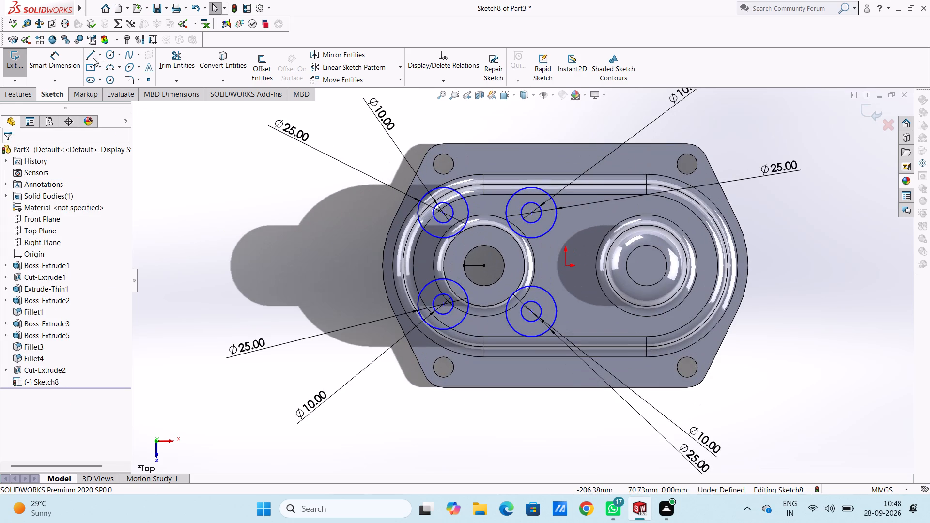
pyautogui.click(59, 62)
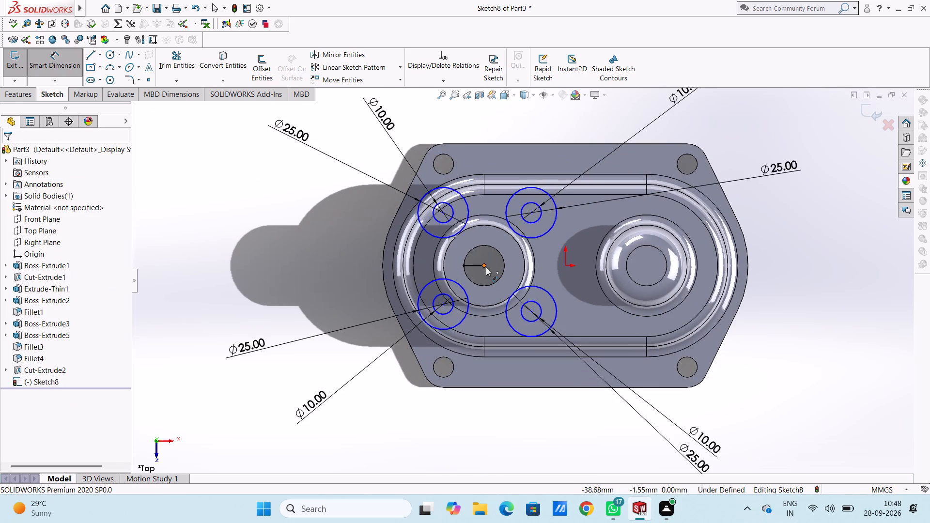
pyautogui.click(486, 267)
pyautogui.click(533, 214)
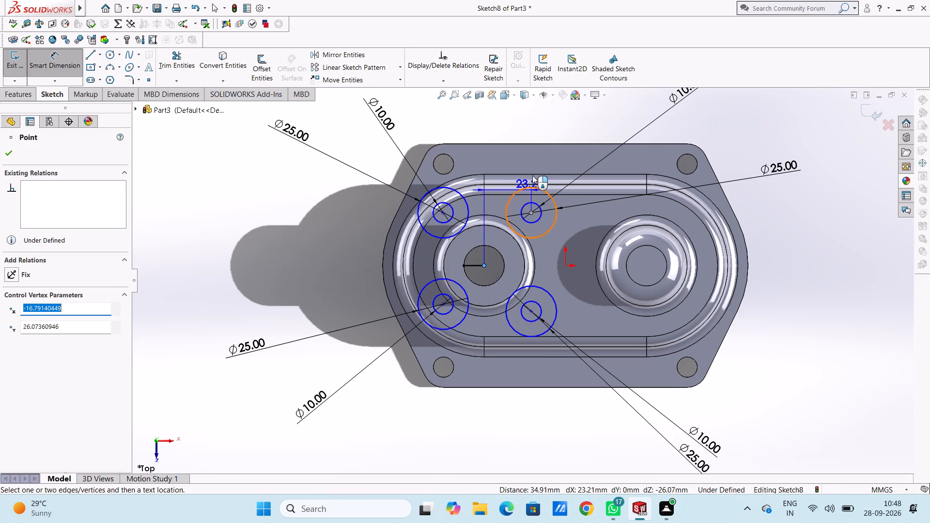
pyautogui.scroll(3, 539, 154)
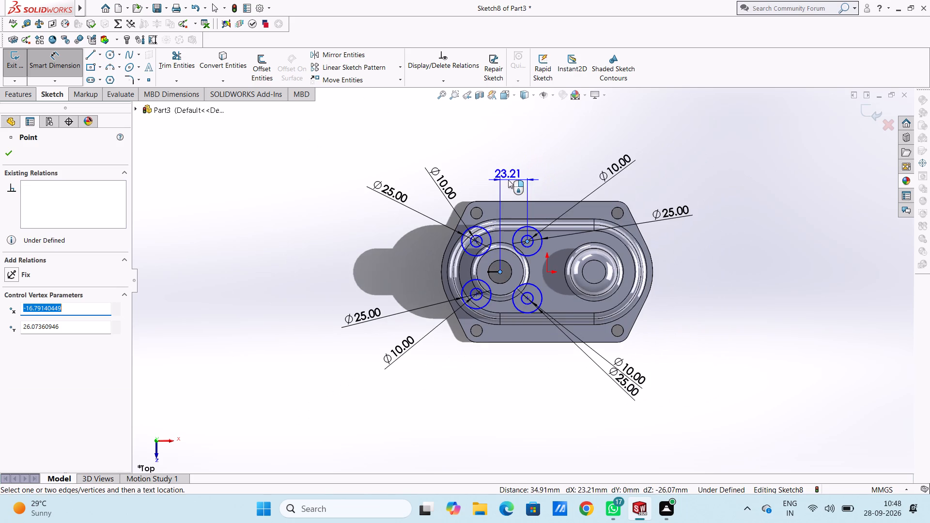
pyautogui.click(520, 172)
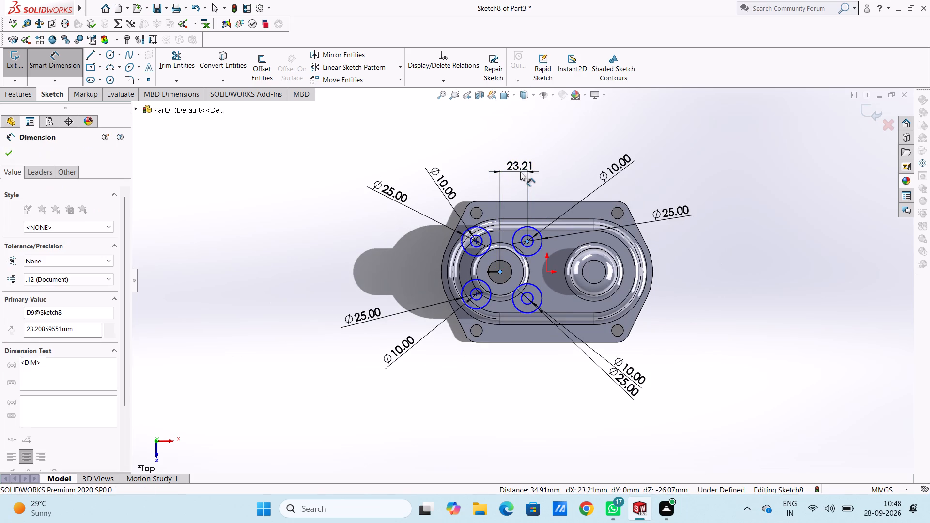
pyautogui.write('35')
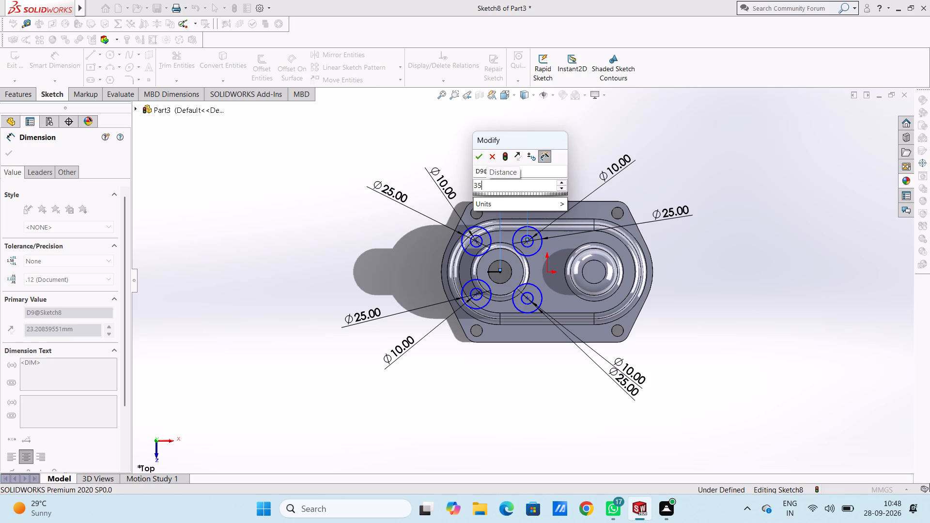
pyautogui.press('BackSpace')
pyautogui.press('BackSpace')
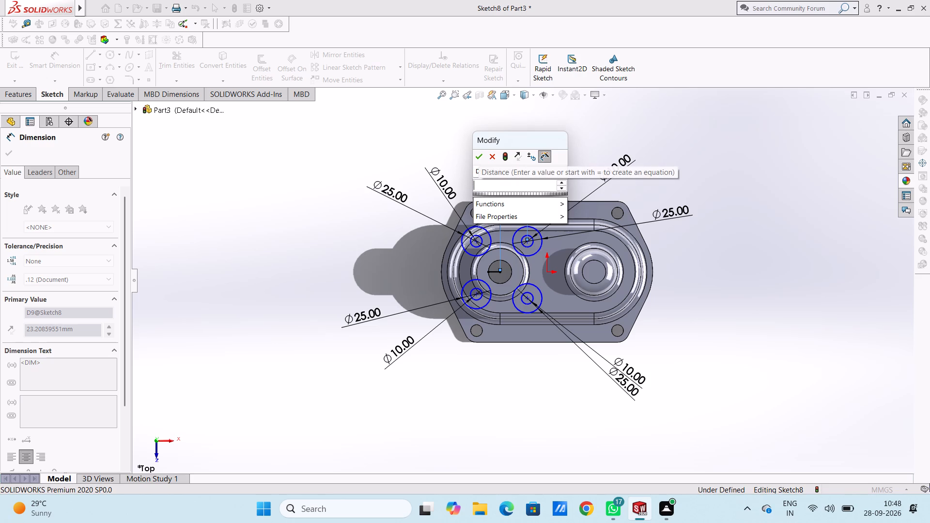
pyautogui.write('25')
pyautogui.press('Return')
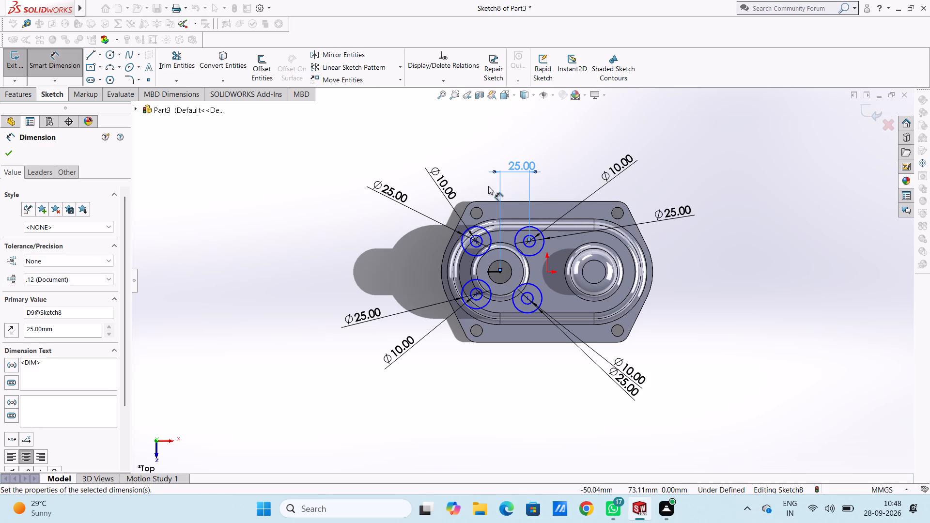
pyautogui.click(462, 154)
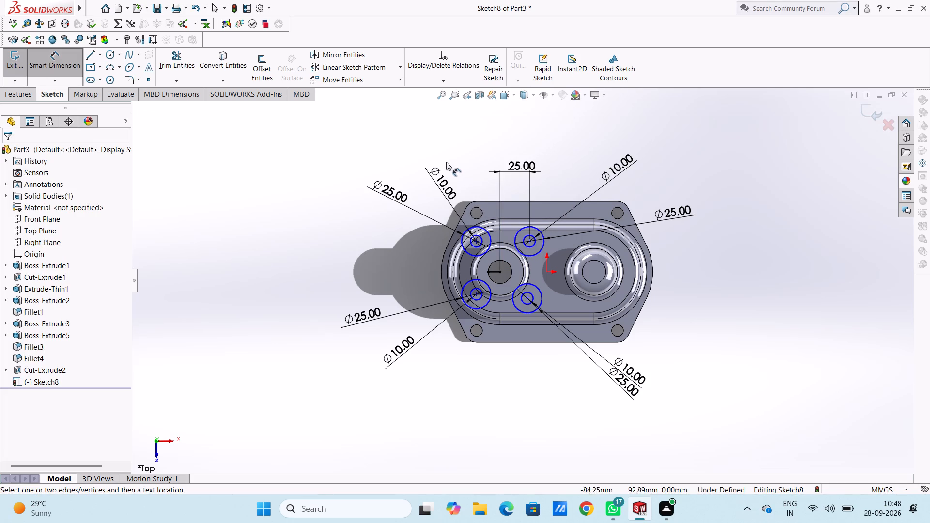
# Dimension the horizontal distance from the bore centre to the upper-left circle pair's centre and set it to 25 mm.
pyautogui.click(501, 273)
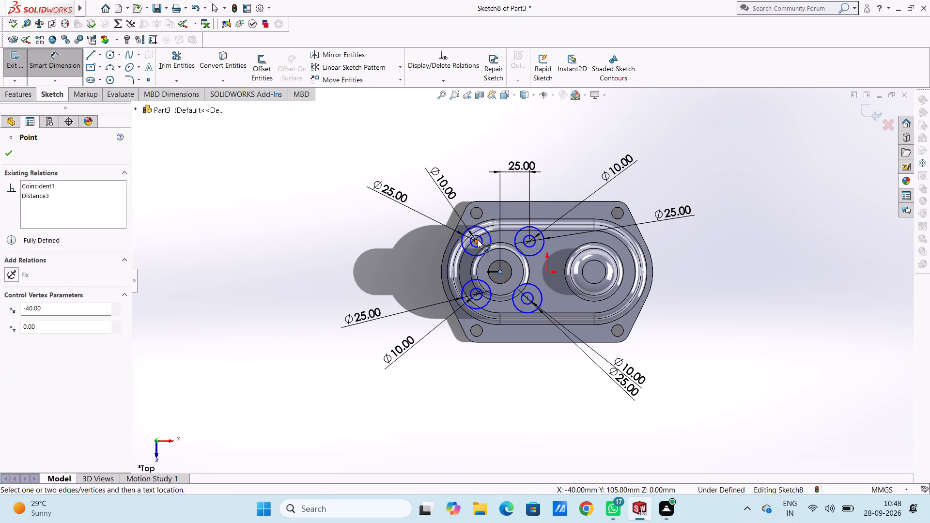
pyautogui.click(478, 240)
pyautogui.click(480, 134)
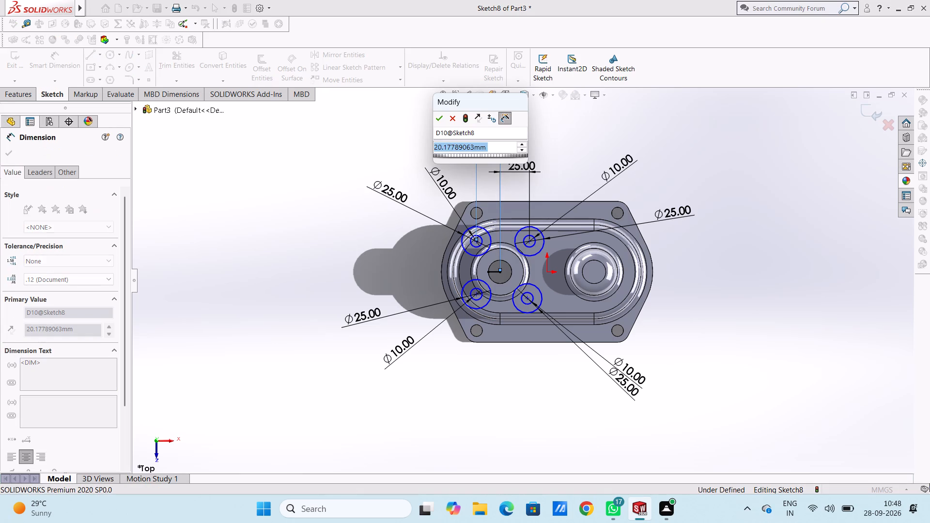
pyautogui.write('25')
pyautogui.press('Return')
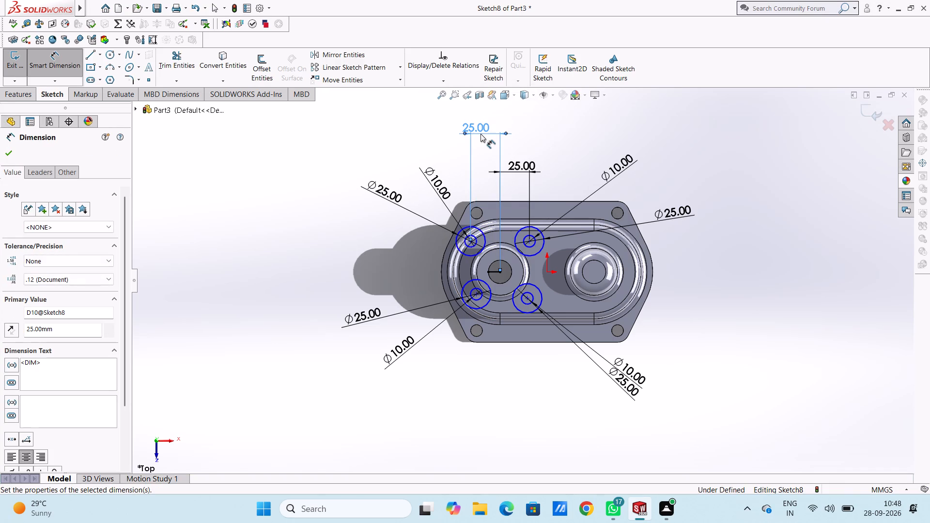
pyautogui.click(341, 260)
# Dimension the horizontal distance from the lower-left circle pair's centre to the bore centre and set it to 25 mm.
pyautogui.scroll(-4, 550, 386)
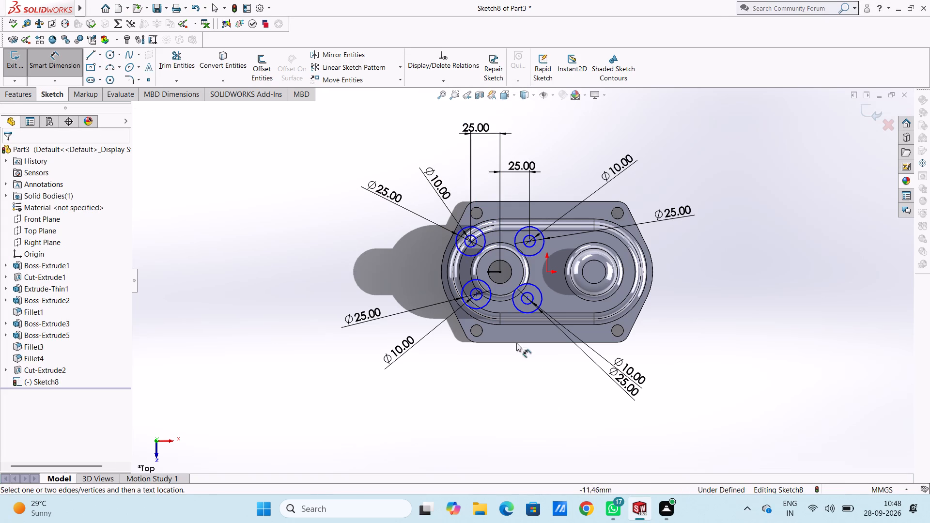
pyautogui.scroll(-3, 498, 322)
pyautogui.scroll(5, 490, 307)
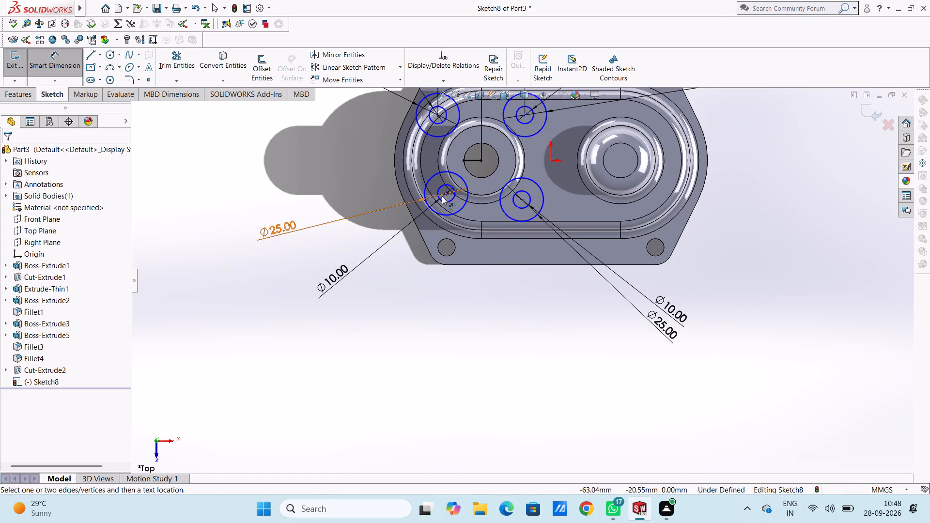
pyautogui.click(446, 193)
pyautogui.click(480, 161)
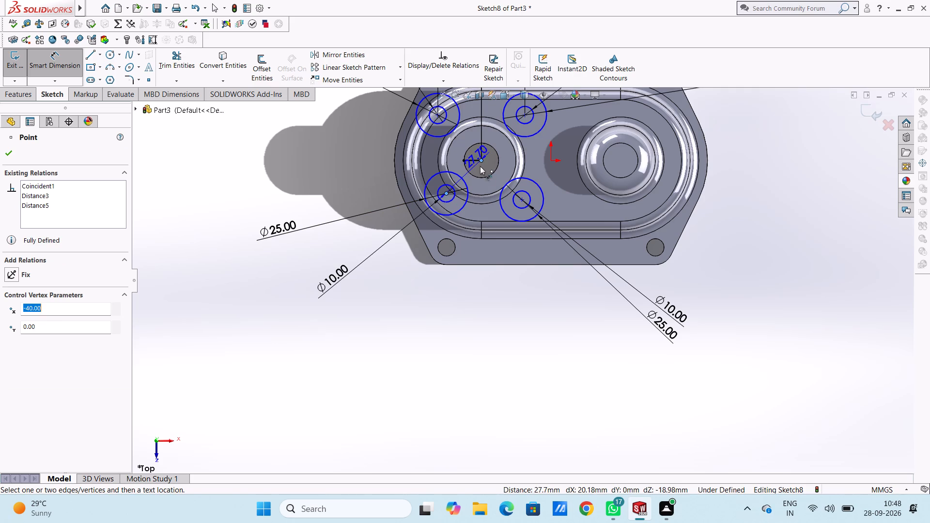
pyautogui.scroll(3, 477, 259)
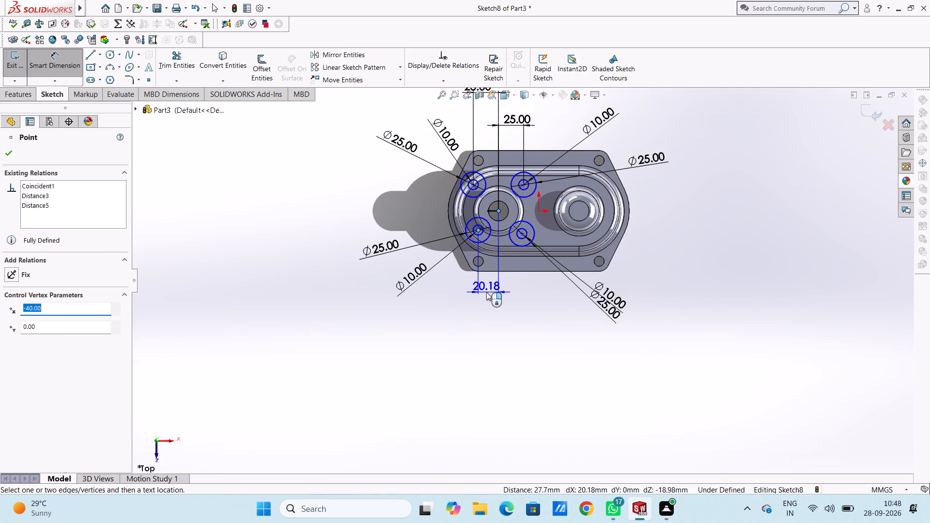
pyautogui.click(486, 292)
pyautogui.write('25')
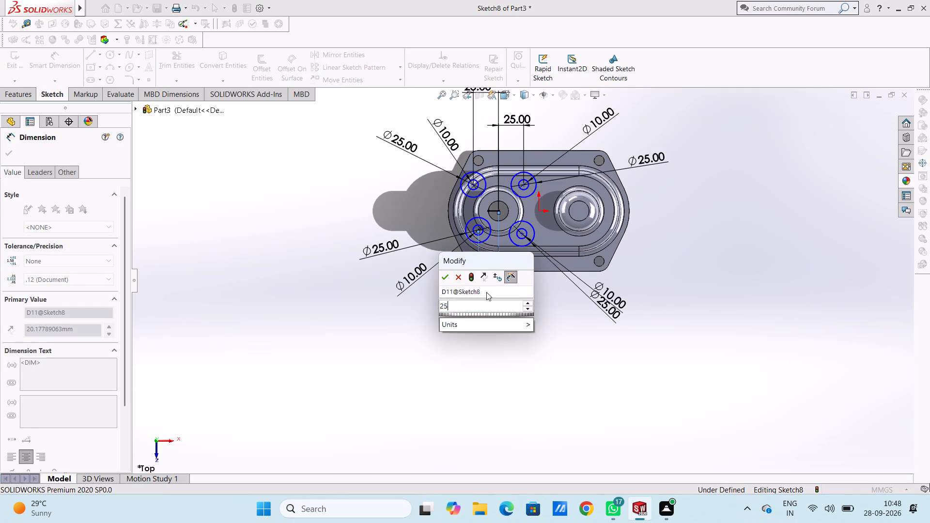
pyautogui.press('Return')
pyautogui.click(465, 361)
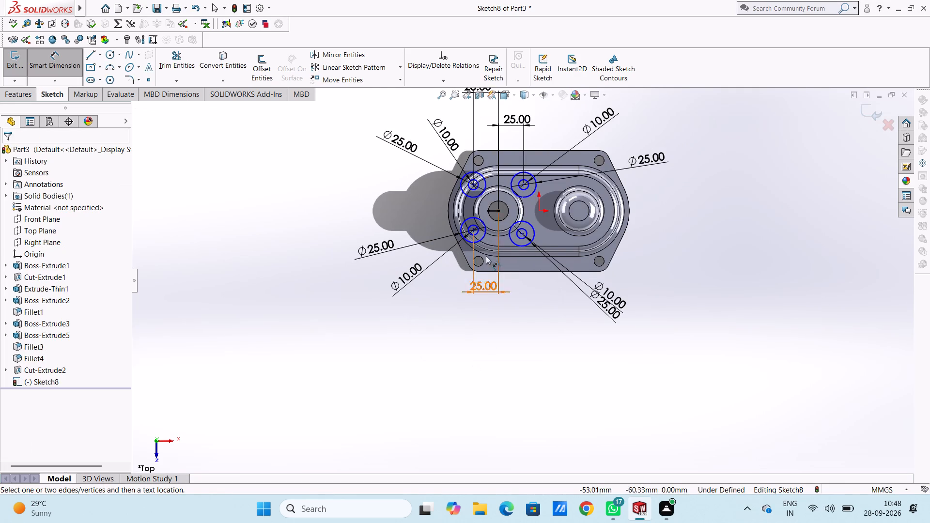
# Dimension the horizontal distance from the bore centre to the lower-right circle pair's centre and set it to 25 mm.
pyautogui.click(501, 210)
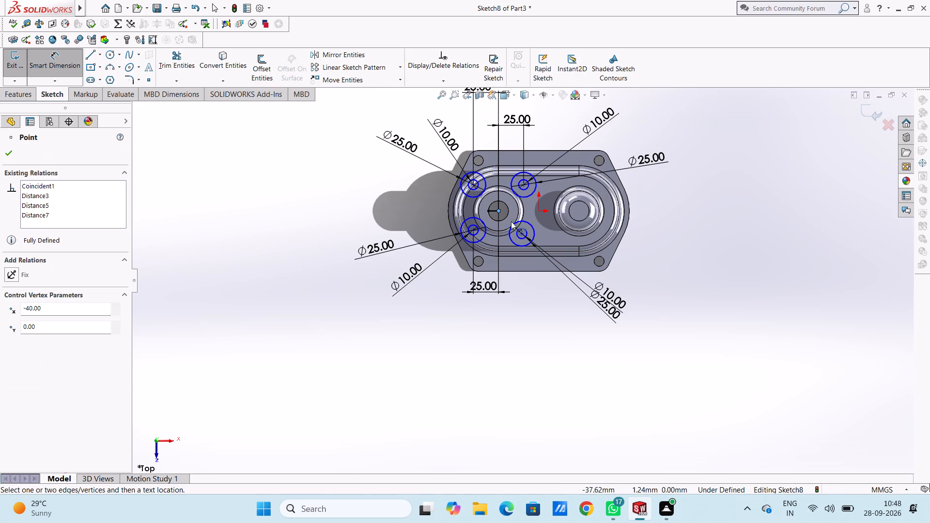
pyautogui.click(522, 233)
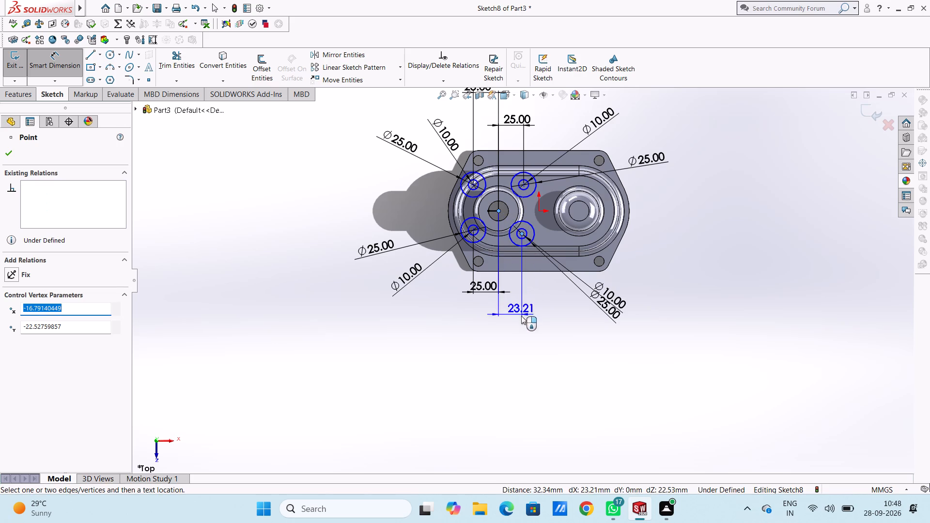
pyautogui.click(516, 292)
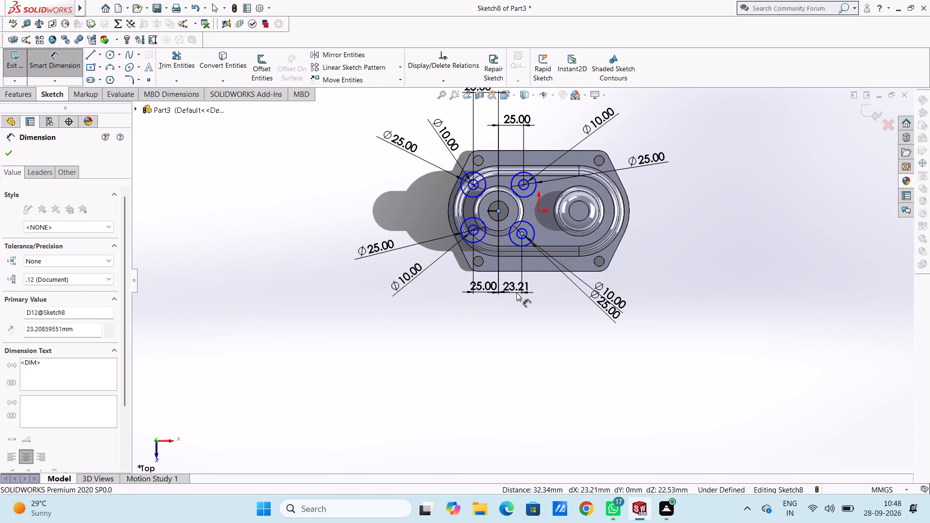
pyautogui.write('25')
pyautogui.press('Return')
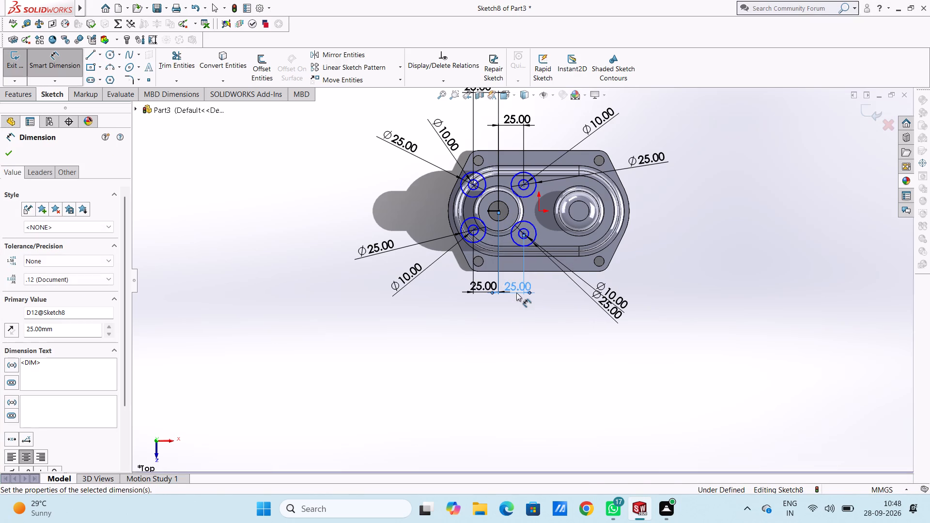
pyautogui.click(334, 197)
# Dimension the vertical distance from the upper-left circle pair's centre to the bore centre and set it to 31 mm.
pyautogui.scroll(-2, 493, 186)
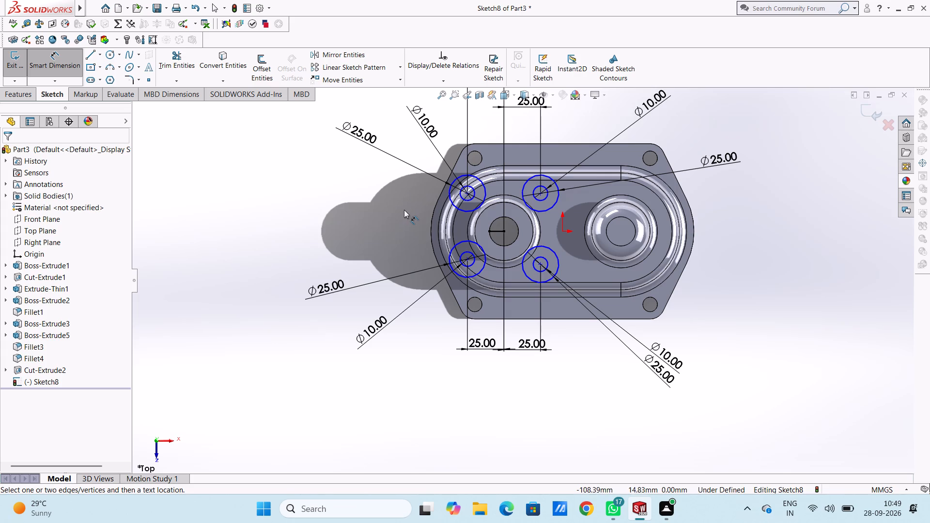
pyautogui.click(466, 192)
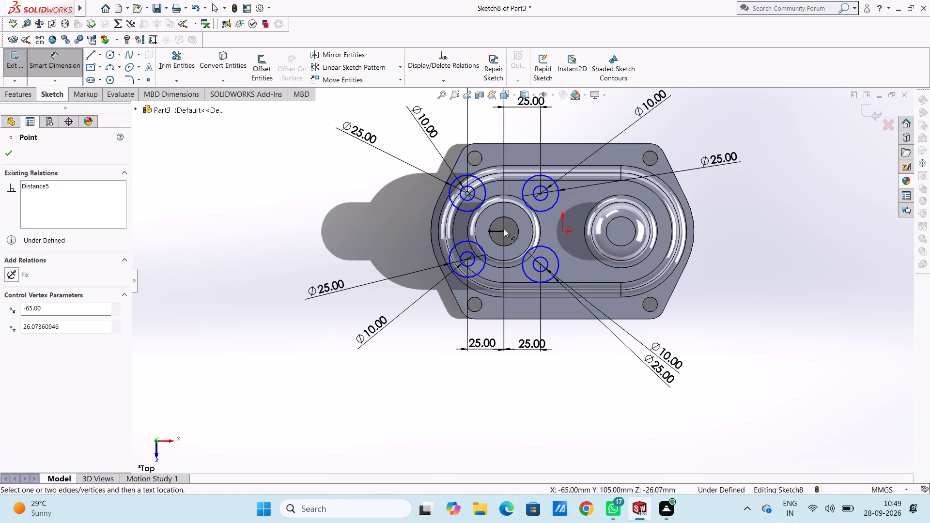
pyautogui.click(507, 230)
pyautogui.click(353, 219)
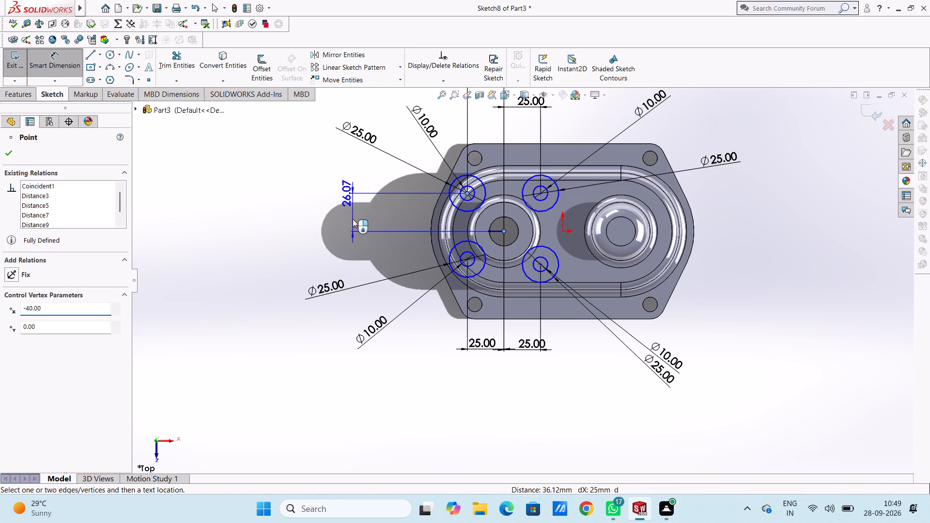
pyautogui.write('31')
pyautogui.press('Return')
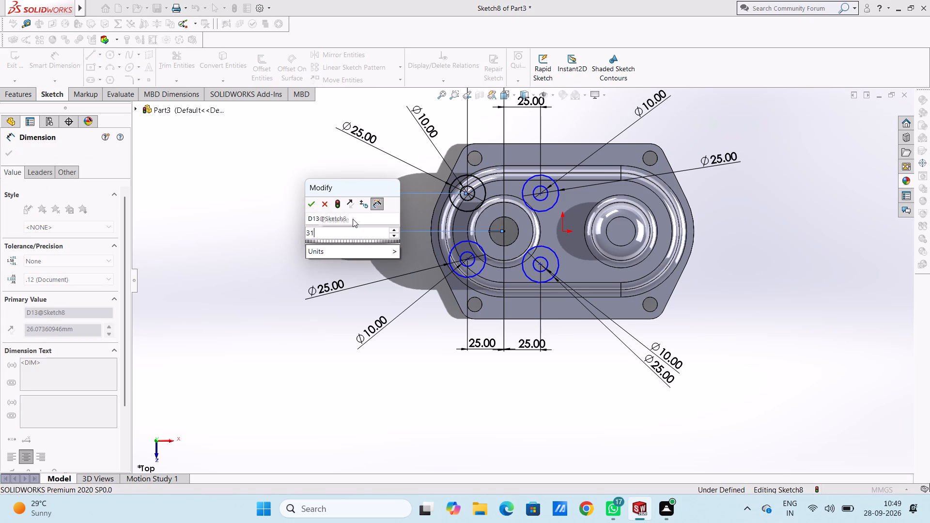
pyautogui.click(298, 209)
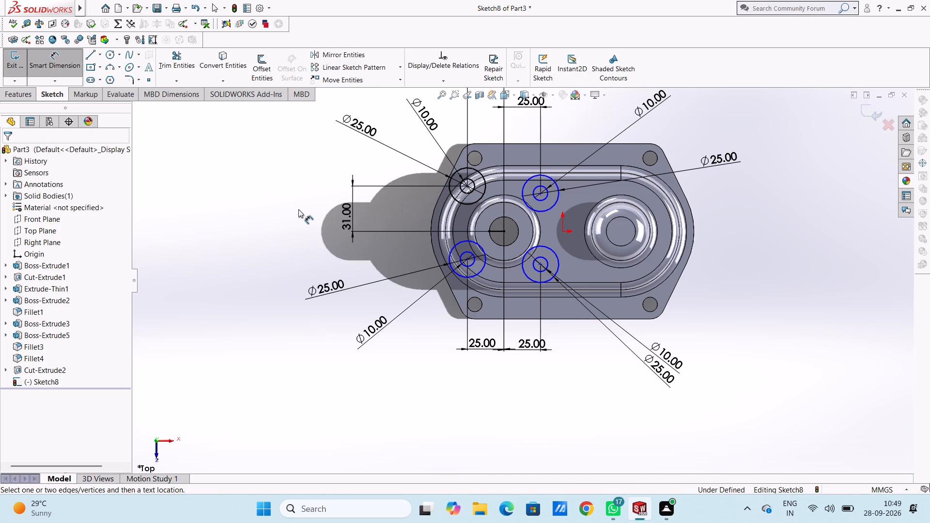
# Dimension the vertical distance from the upper-right circle pair's centre to the bore centre and set it to 31 mm.
pyautogui.click(539, 193)
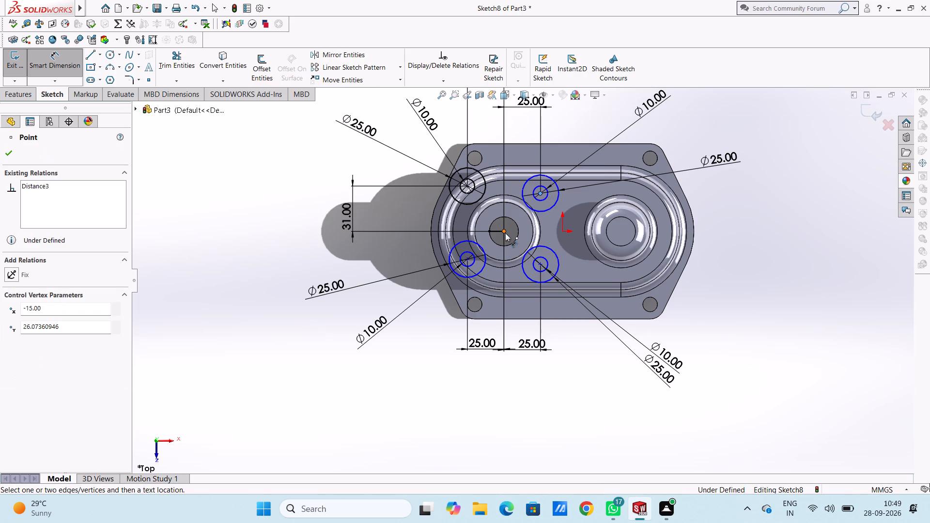
pyautogui.click(505, 231)
pyautogui.click(751, 222)
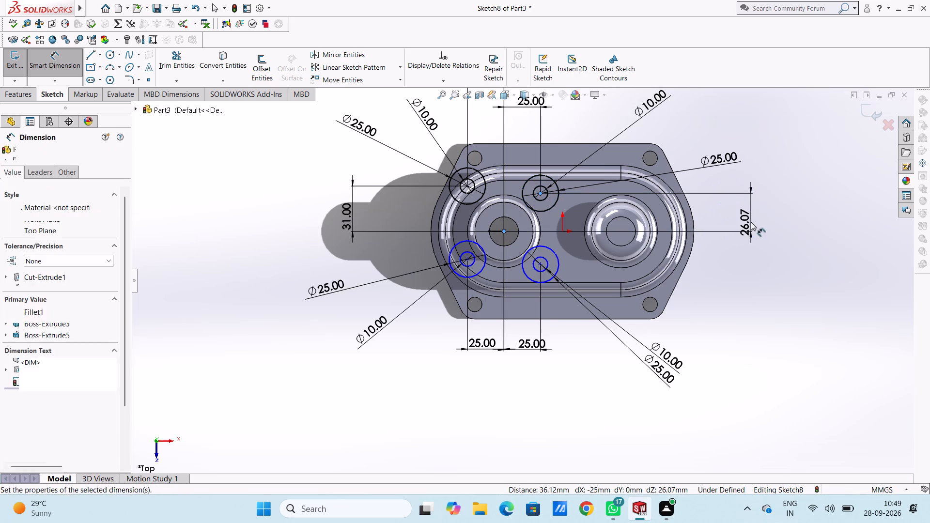
pyautogui.write('31')
pyautogui.press('Return')
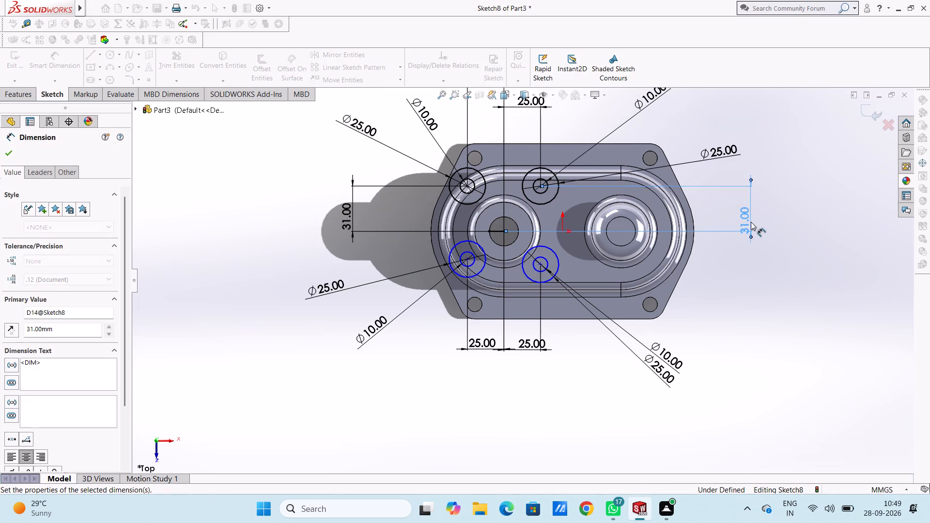
pyautogui.click(245, 249)
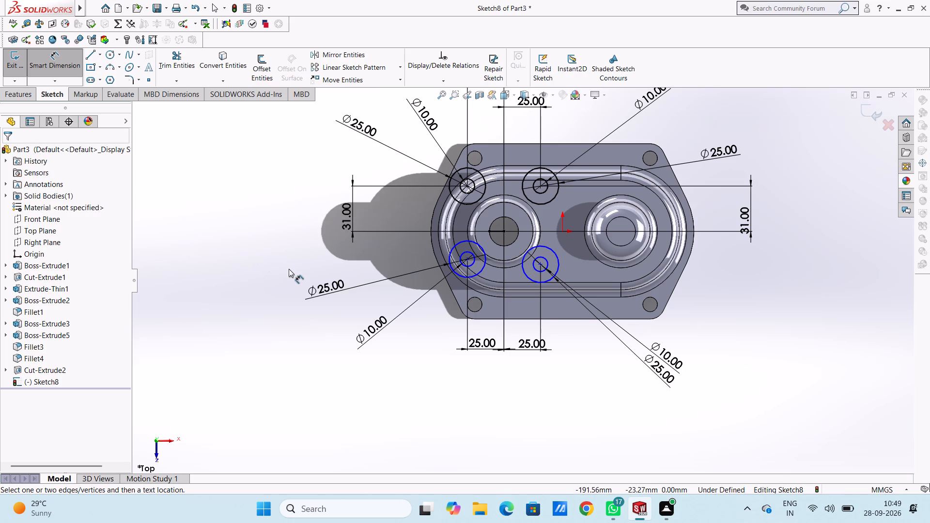
# Dimension the vertical distance from the bore centre to the lower-left circle pair's centre and set it to 31 mm.
pyautogui.click(504, 231)
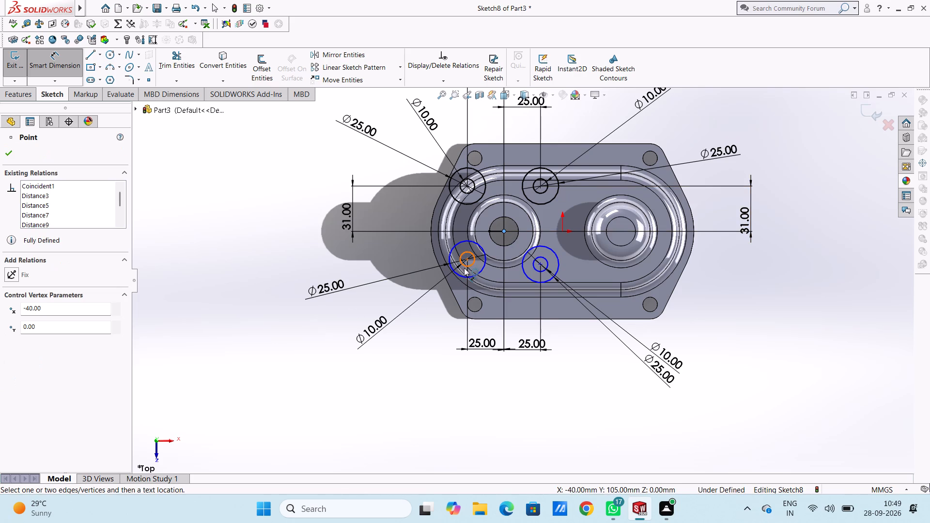
pyautogui.click(468, 259)
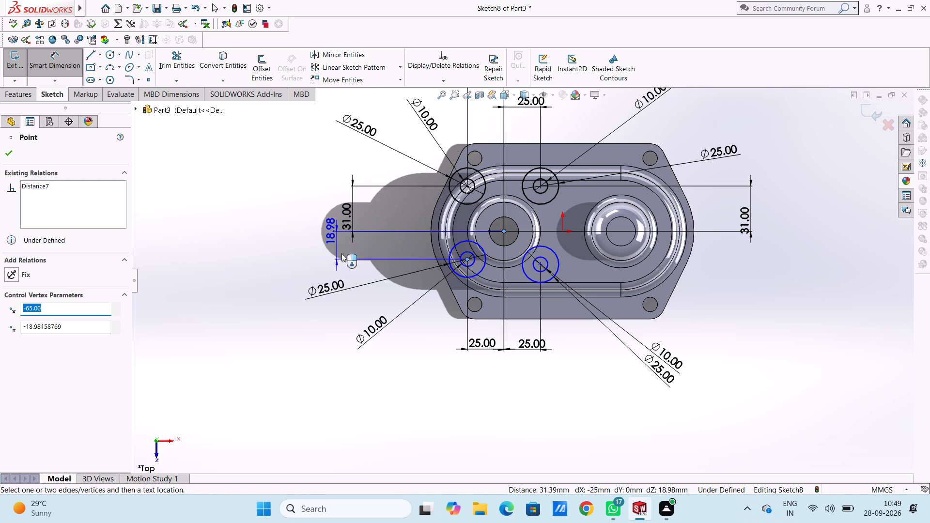
pyautogui.click(351, 252)
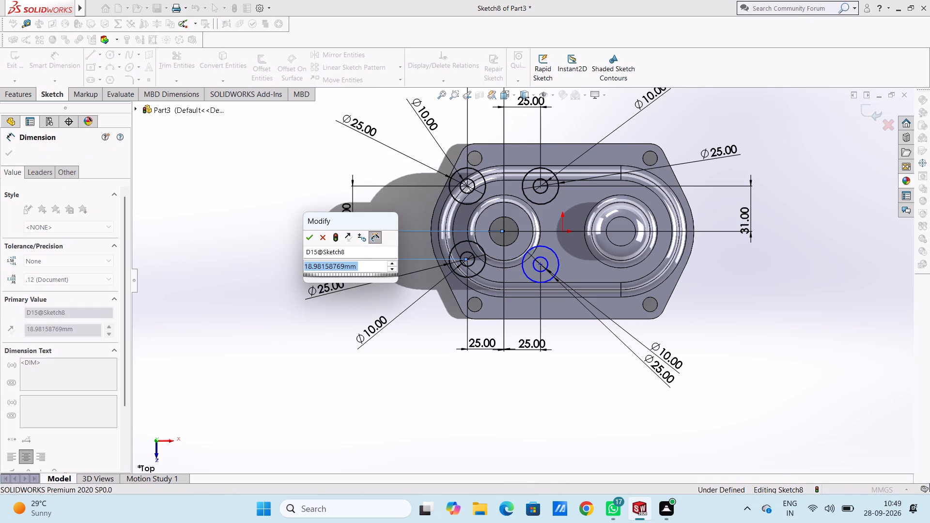
pyautogui.write('31')
pyautogui.press('Return')
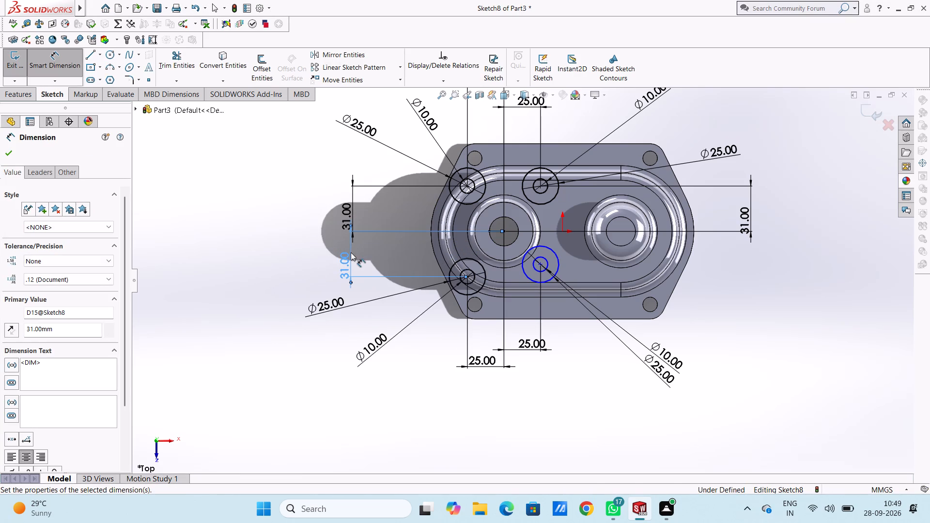
pyautogui.click(274, 280)
# Dimension the vertical distance from the lower-right circle pair's centre to the bore centre and set it to 31 mm.
pyautogui.click(538, 265)
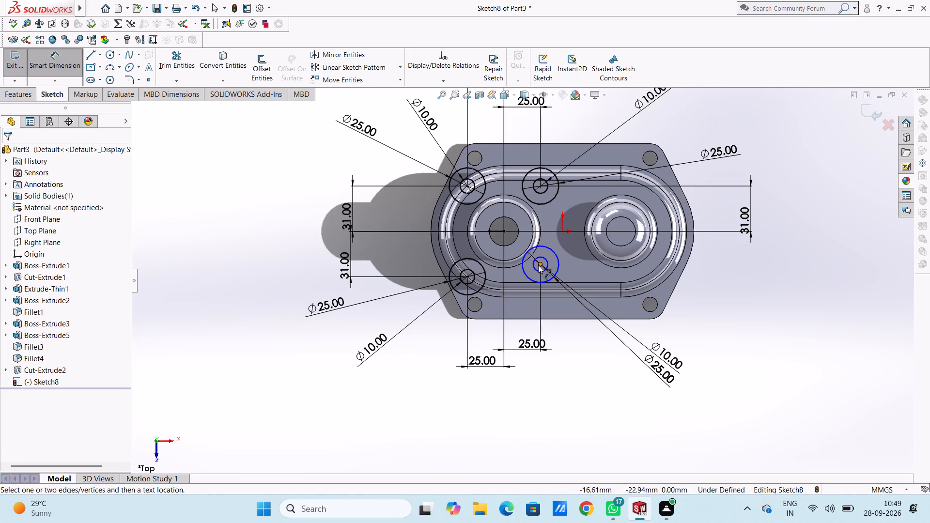
pyautogui.click(505, 232)
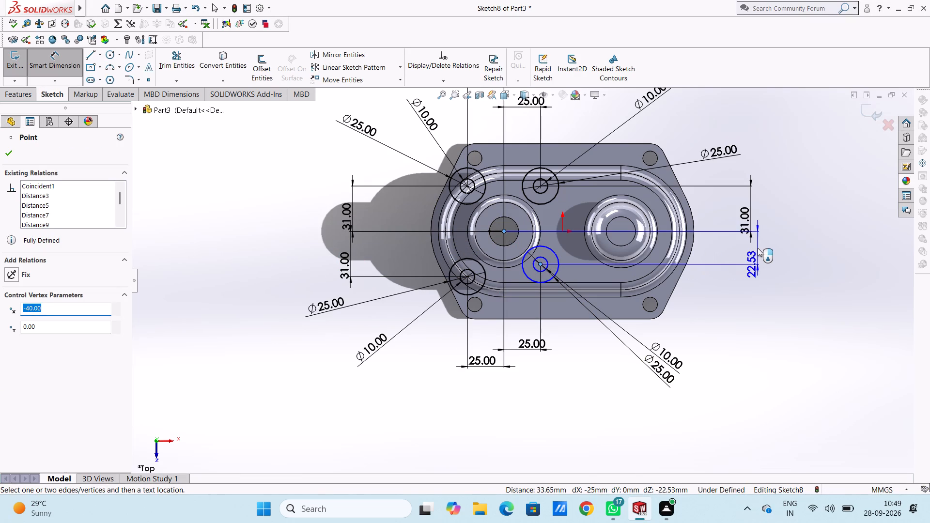
pyautogui.click(758, 248)
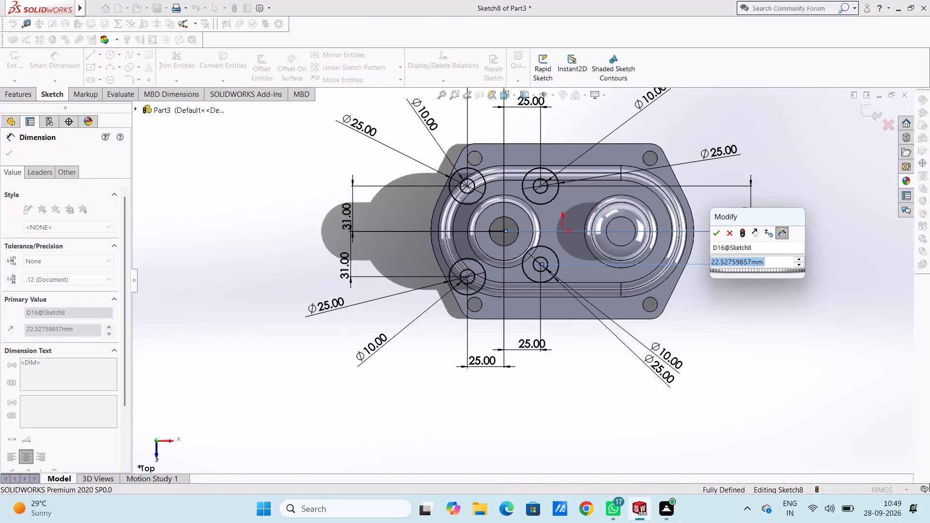
pyautogui.write('31')
pyautogui.press('Return')
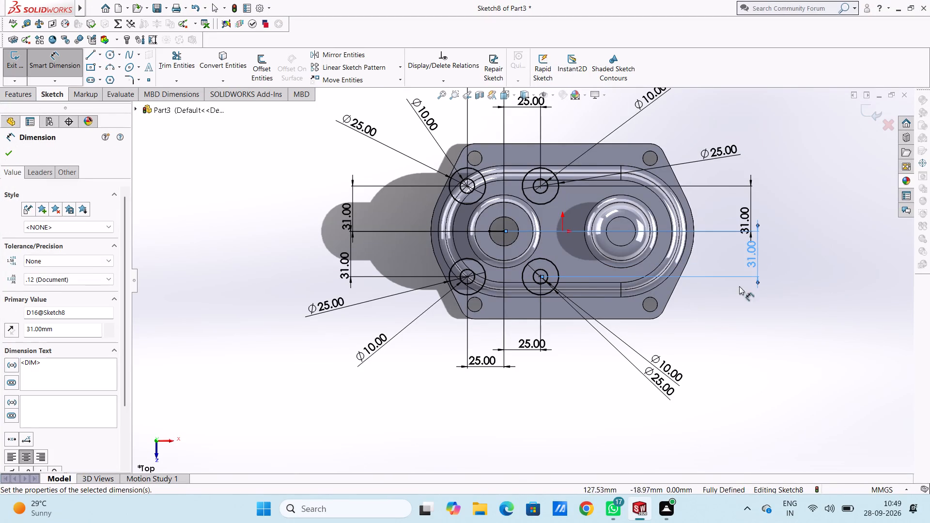
pyautogui.click(728, 331)
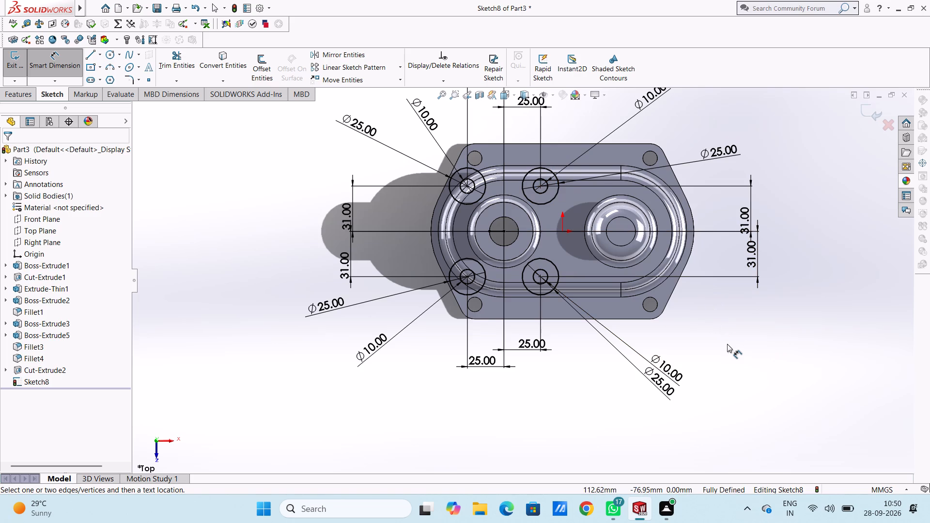
pyautogui.press('Escape')
pyautogui.press('Escape')
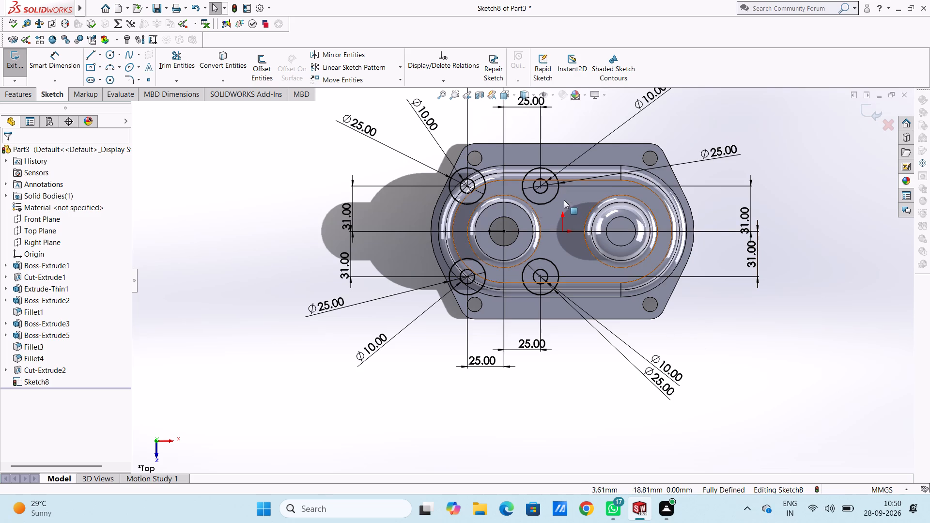
# Sketch a horizontal 50 mm line joining the tops of the two upper 25 mm circles.
pyautogui.scroll(-4, 543, 199)
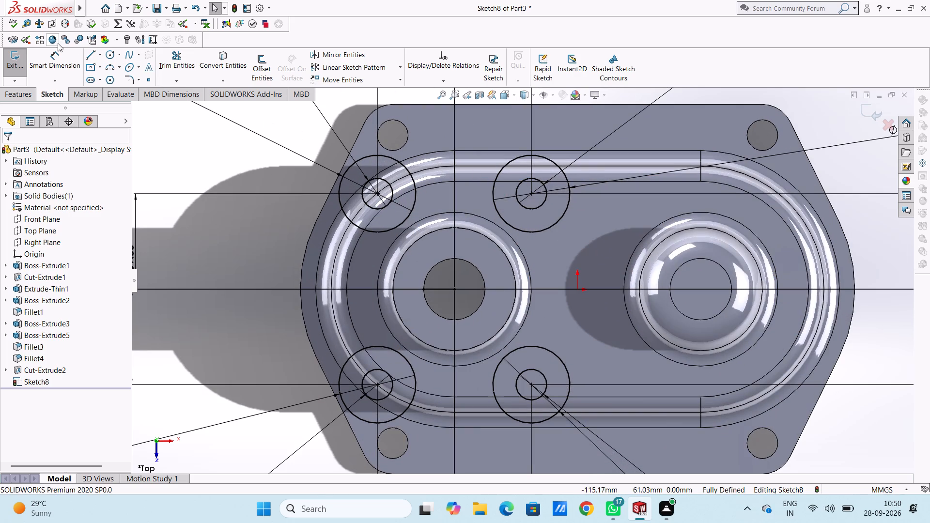
pyautogui.click(90, 57)
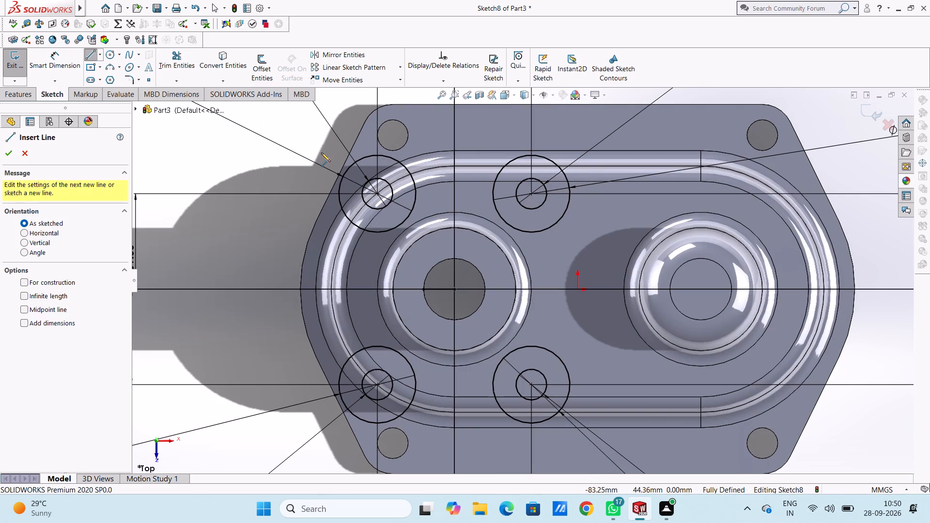
pyautogui.click(377, 156)
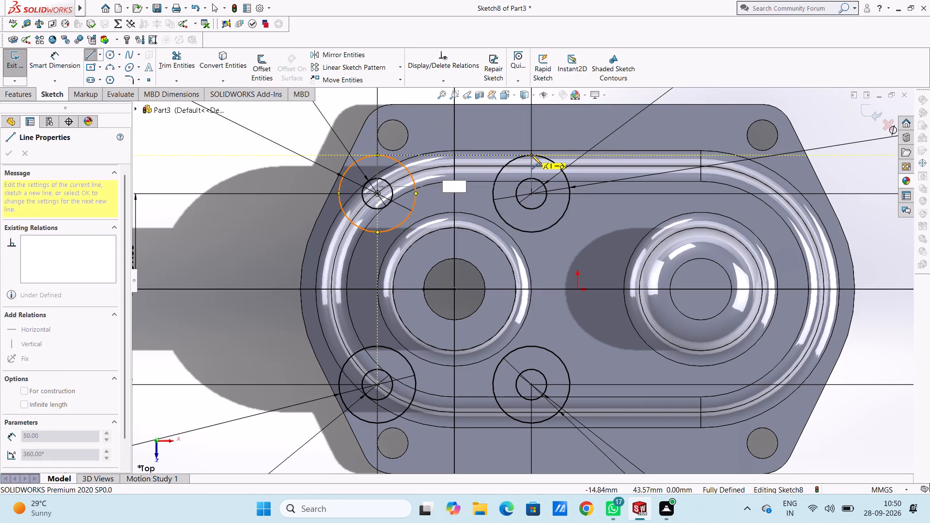
pyautogui.click(532, 155)
pyautogui.press('Escape')
pyautogui.press('Escape')
pyautogui.press('Escape')
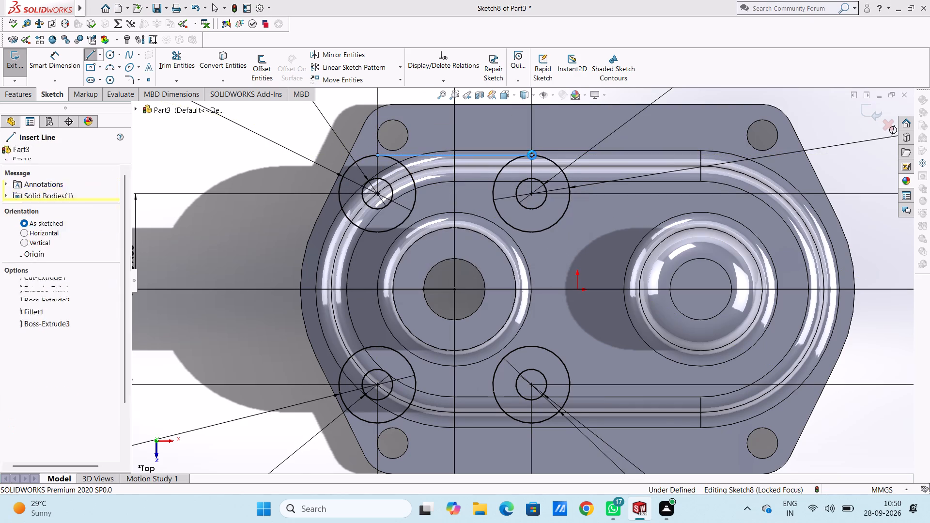
pyautogui.press('Escape')
pyautogui.press('Escape')
# Sketch a vertical 62 mm line joining the outer left edges of the two left-hand 25 mm circles.
pyautogui.scroll(4, 501, 337)
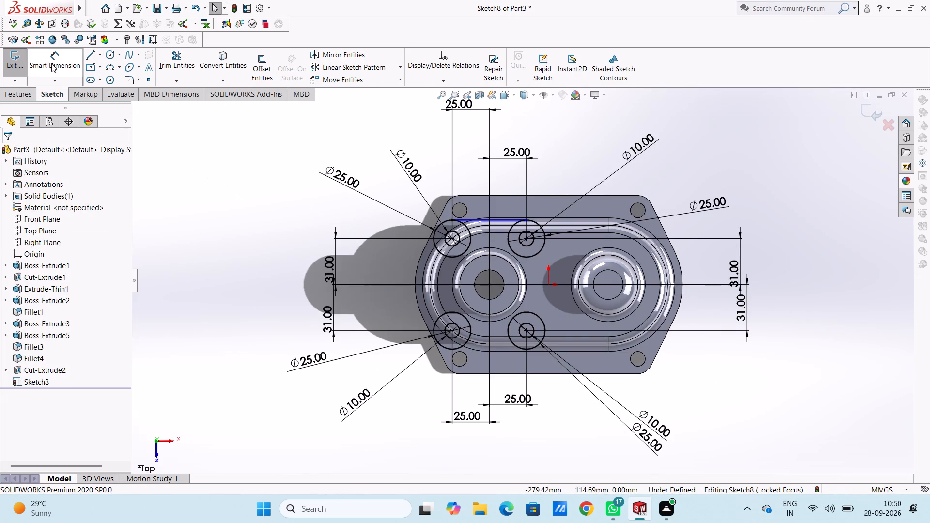
pyautogui.click(91, 59)
pyautogui.scroll(-4, 518, 303)
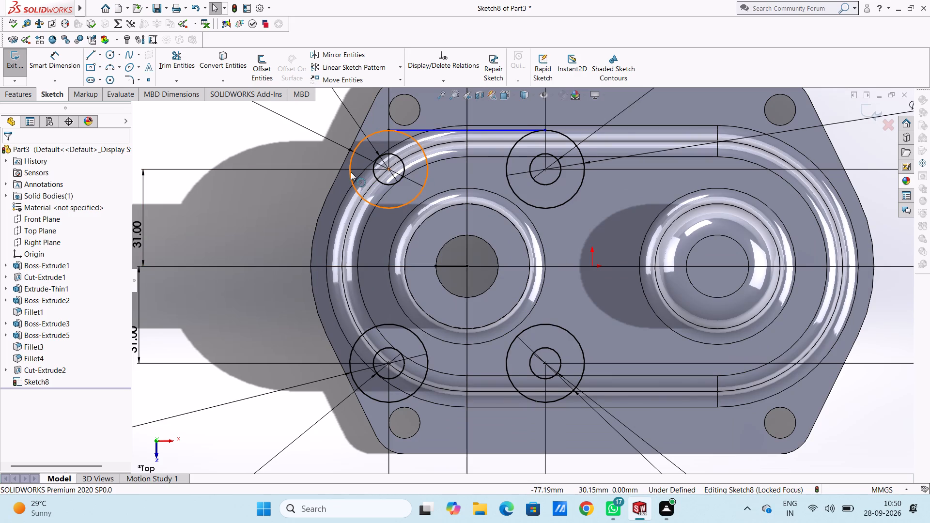
pyautogui.click(89, 56)
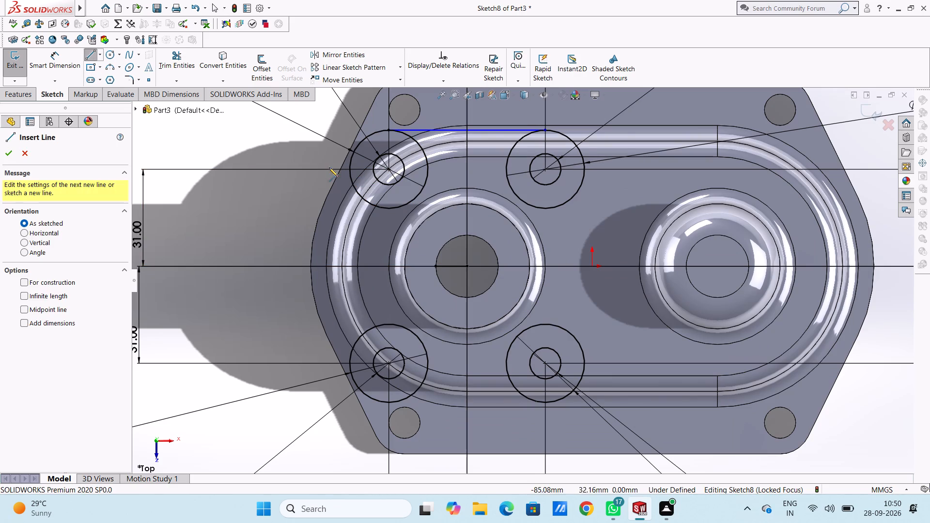
pyautogui.click(350, 169)
pyautogui.click(350, 363)
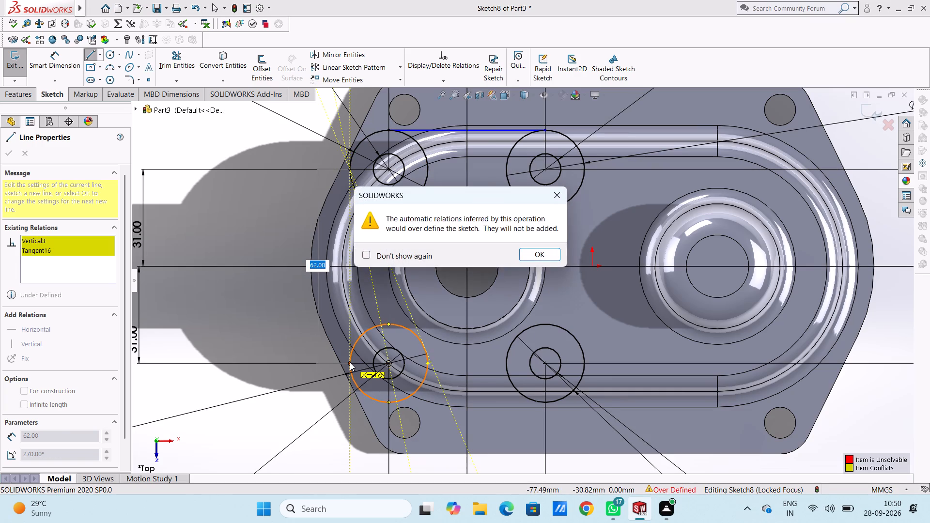
pyautogui.press('Escape')
pyautogui.press('Escape')
pyautogui.press('Escape')
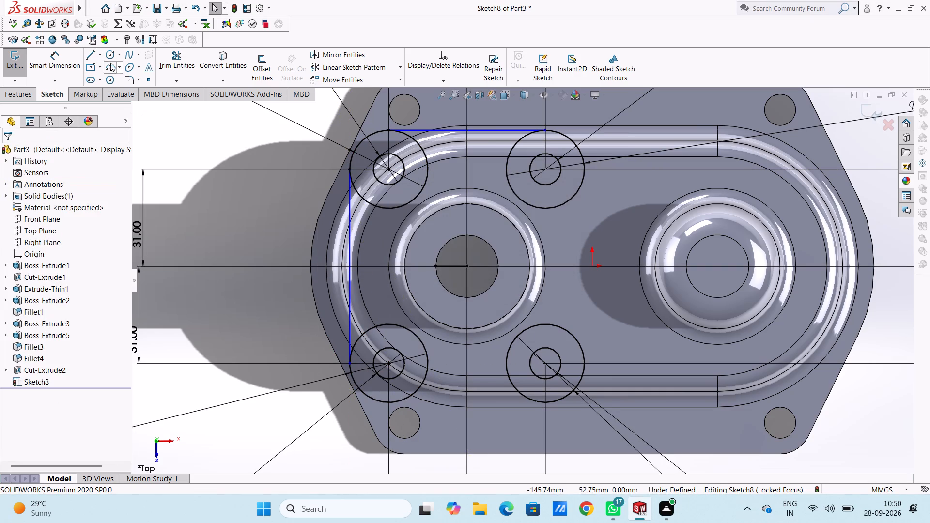
# Sketch a horizontal 50 mm line joining the bottoms of the two lower 25 mm circles.
pyautogui.click(93, 53)
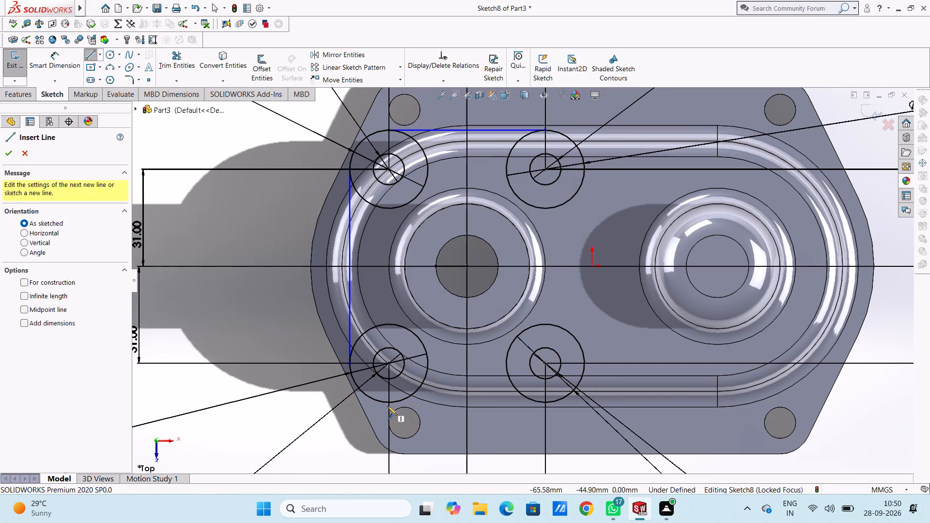
pyautogui.click(388, 403)
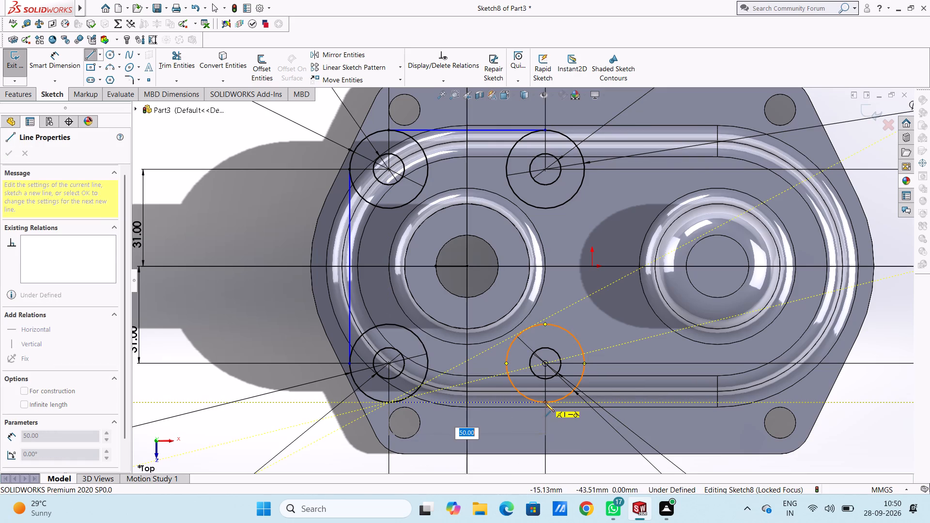
pyautogui.click(545, 402)
pyautogui.press('Escape')
pyautogui.press('Escape')
pyautogui.press('Escape')
pyautogui.press('Escape')
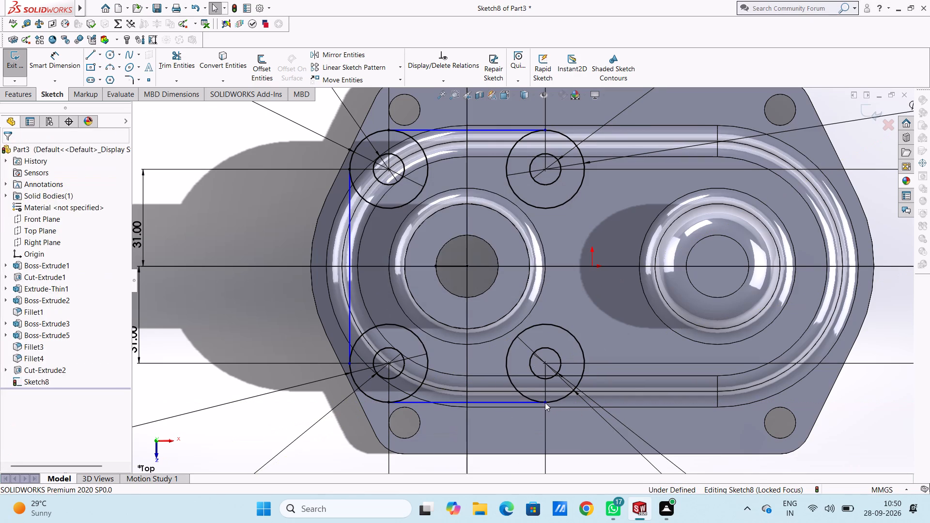
# Sketch a vertical 62 mm line joining the outer right edges of the two right-hand 25 mm circles.
pyautogui.click(88, 53)
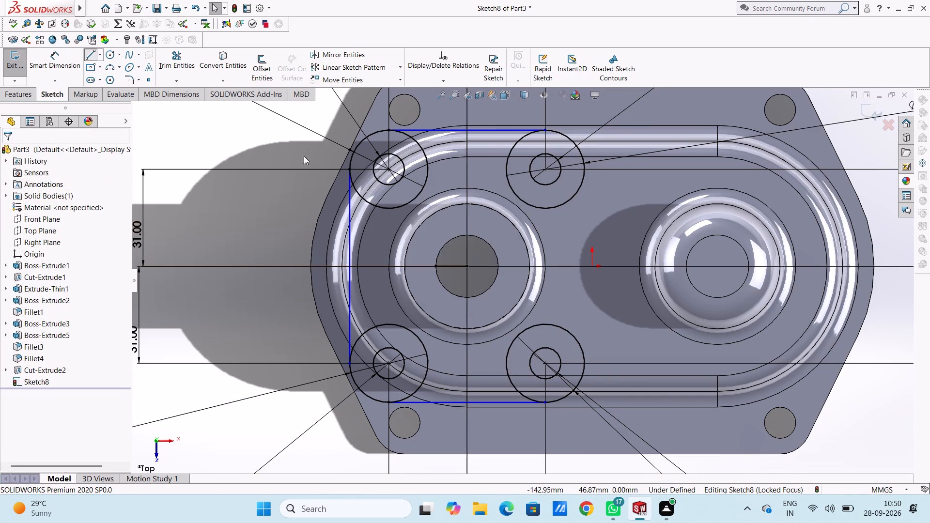
pyautogui.click(585, 169)
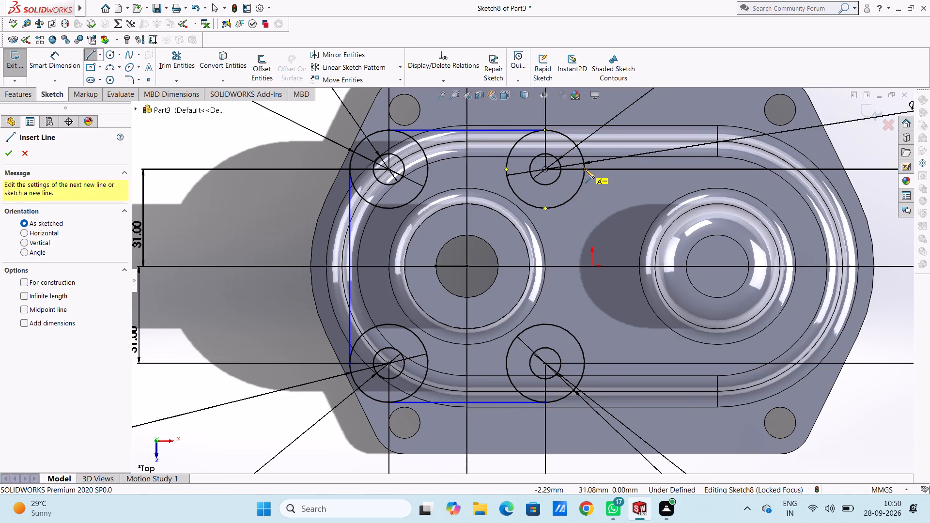
pyautogui.click(583, 363)
pyautogui.press('Escape')
pyautogui.press('Escape')
pyautogui.press('Escape')
pyautogui.press('Escape')
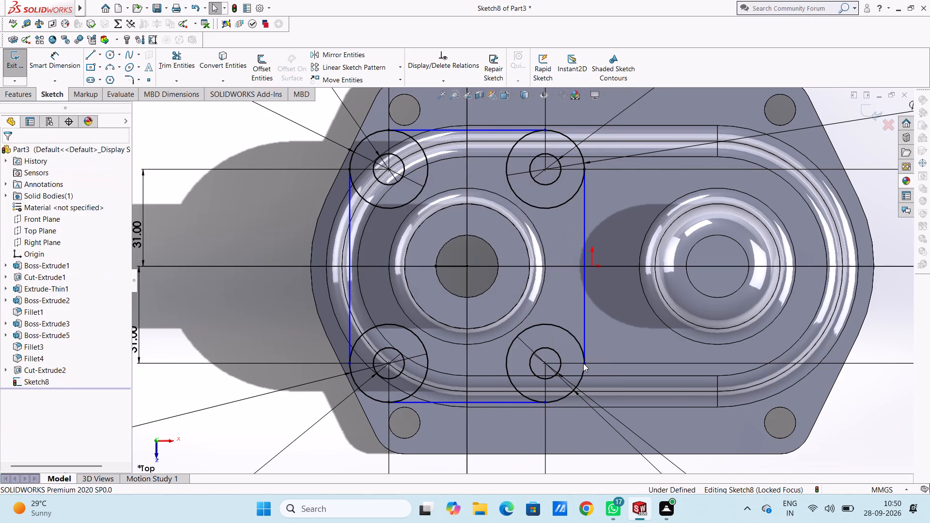
pyautogui.press('Escape')
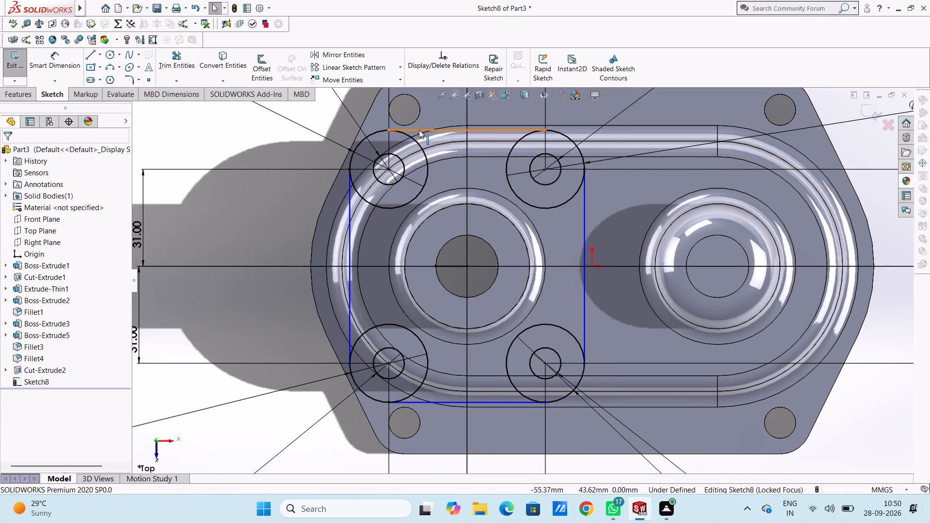
# Make the top line and the left line of the flange outline tangent to the upper-left 25 mm circle.
pyautogui.click(419, 130)
pyautogui.keyDown('ctrl'); pyautogui.click(410, 137); pyautogui.keyUp('ctrl')
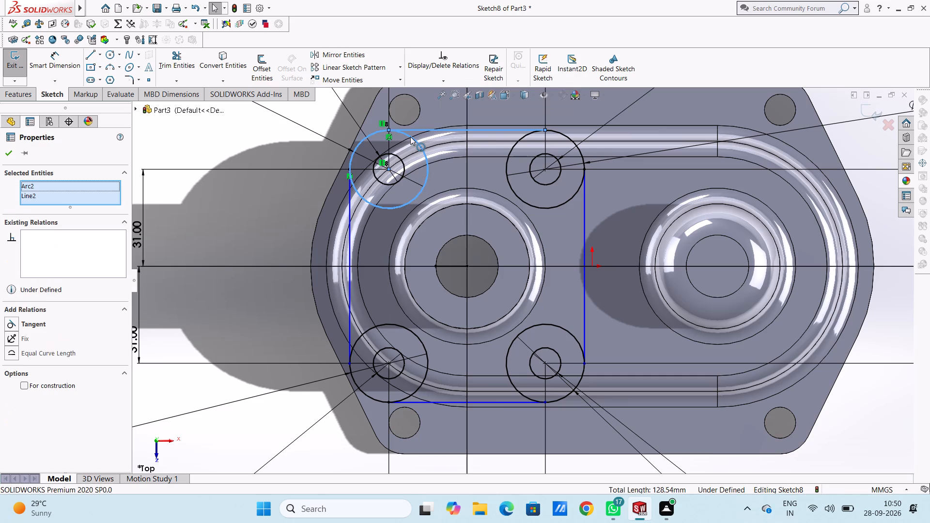
pyautogui.click(8, 324)
pyautogui.click(204, 214)
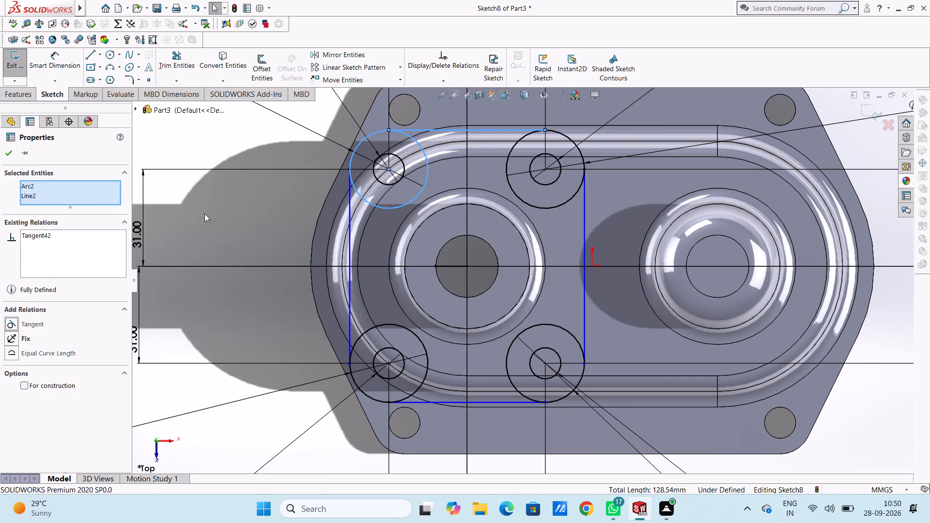
pyautogui.click(349, 214)
pyautogui.keyDown('ctrl'); pyautogui.click(360, 197); pyautogui.keyUp('ctrl')
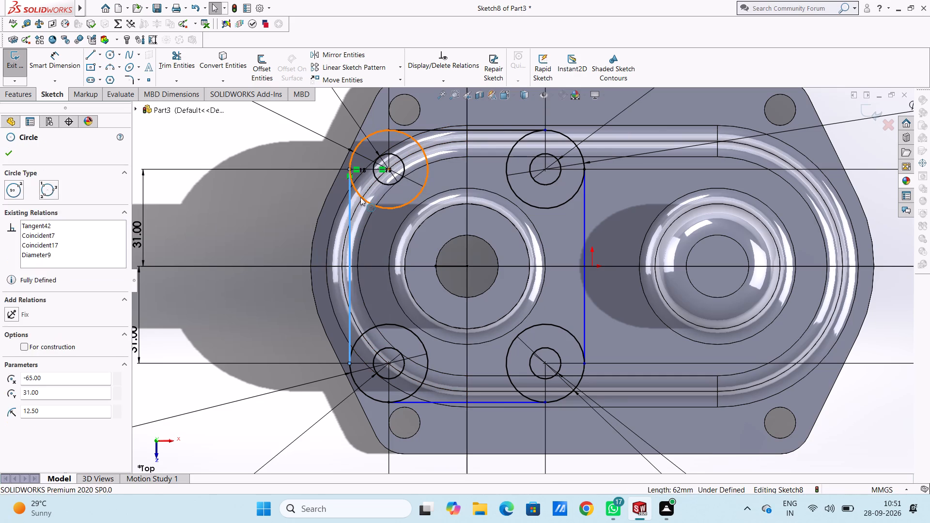
pyautogui.click(7, 322)
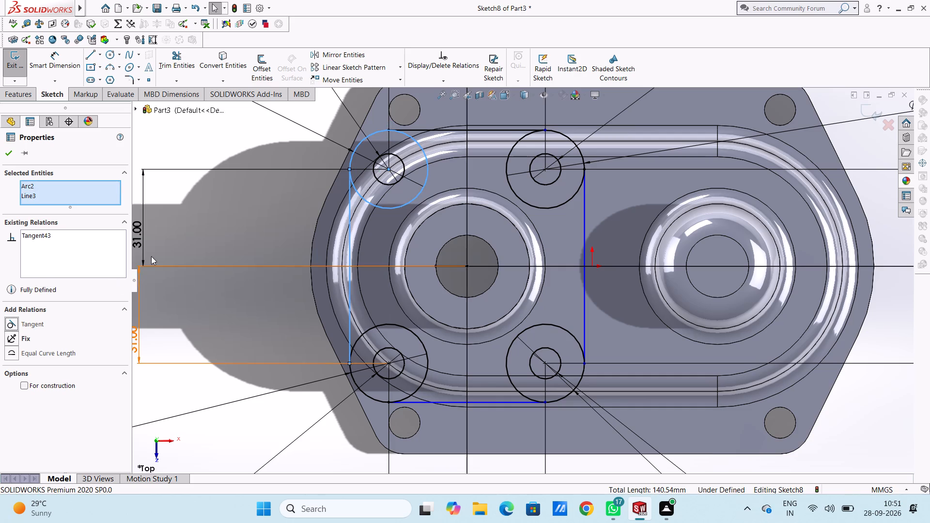
pyautogui.click(231, 208)
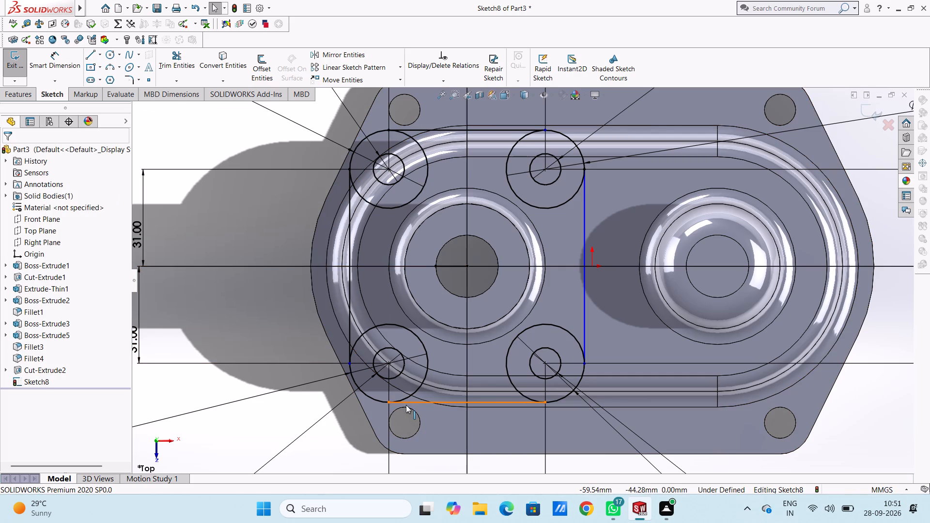
# Make the bottom line tangent to the lower-left 25 mm circle and the right line tangent to the upper-right 25 mm circle.
pyautogui.click(406, 405)
pyautogui.keyDown('ctrl'); pyautogui.click(407, 396); pyautogui.keyUp('ctrl')
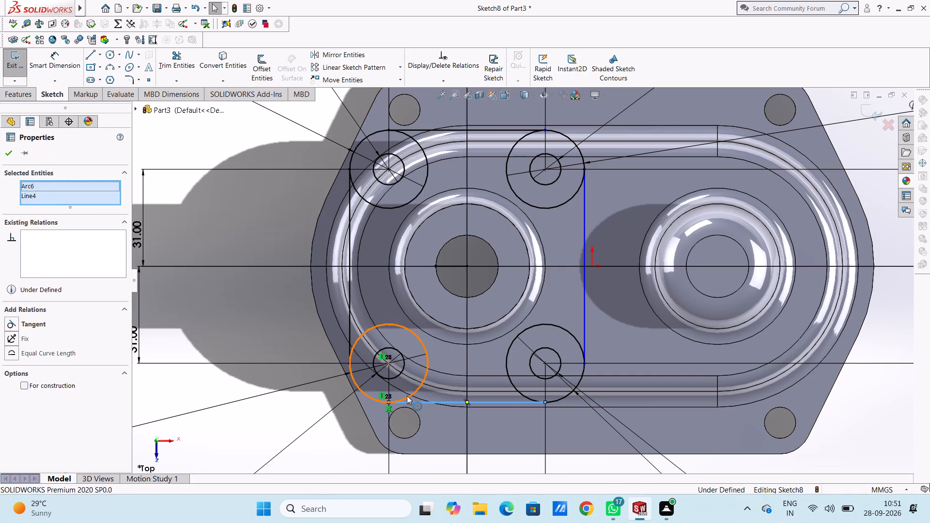
pyautogui.click(7, 324)
pyautogui.click(212, 318)
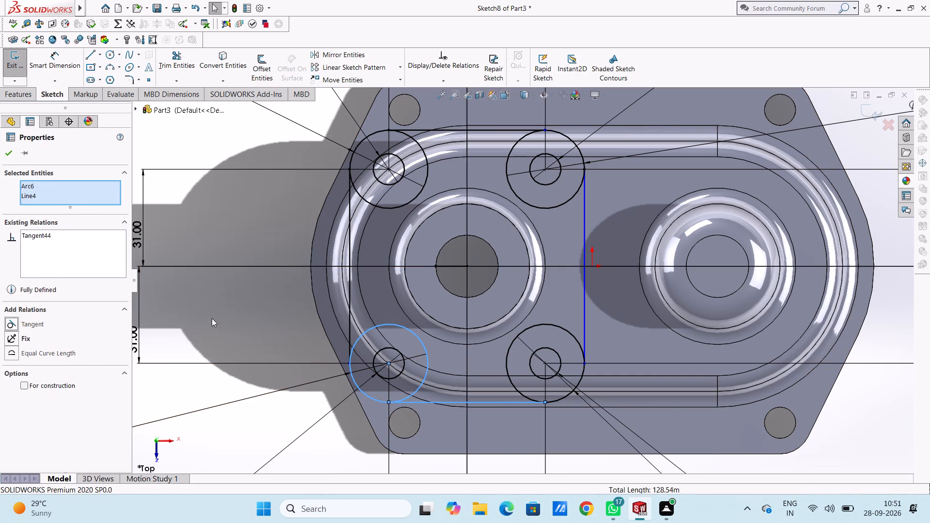
pyautogui.click(583, 216)
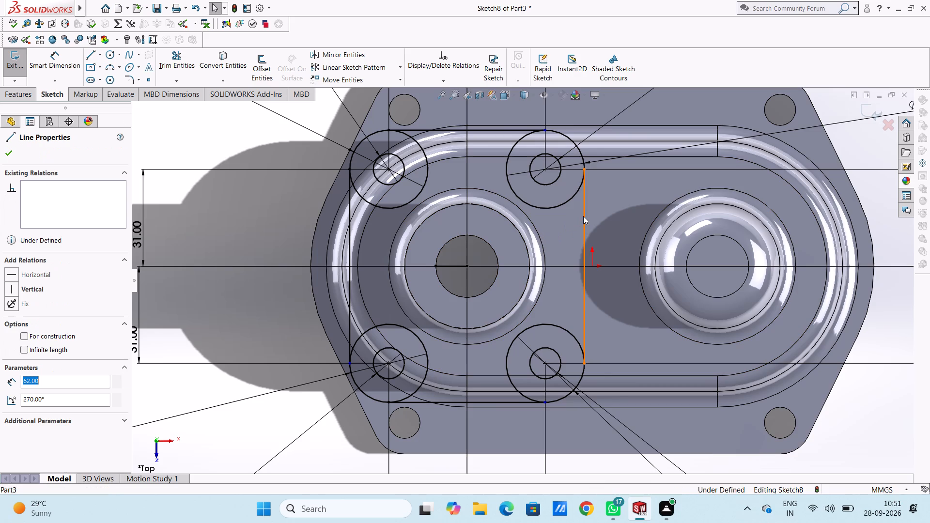
pyautogui.keyDown('ctrl'); pyautogui.click(569, 201); pyautogui.keyUp('ctrl')
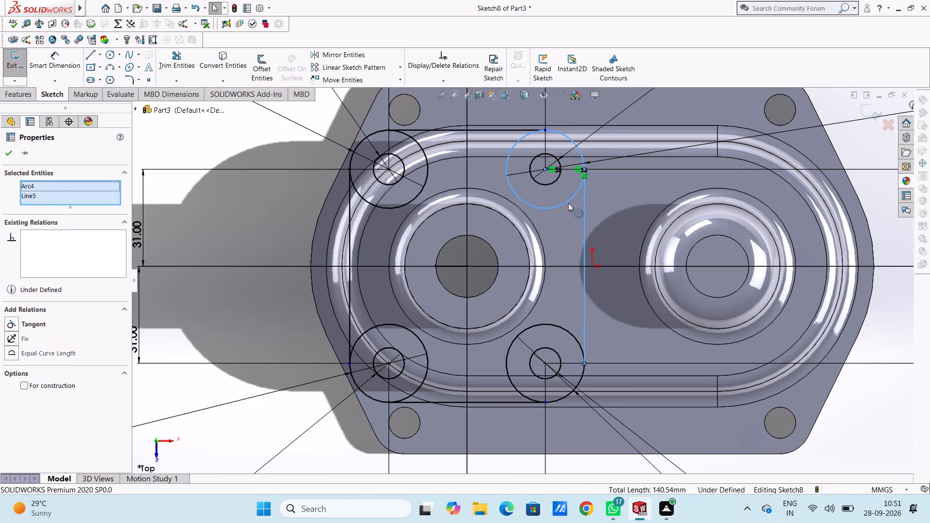
pyautogui.click(14, 321)
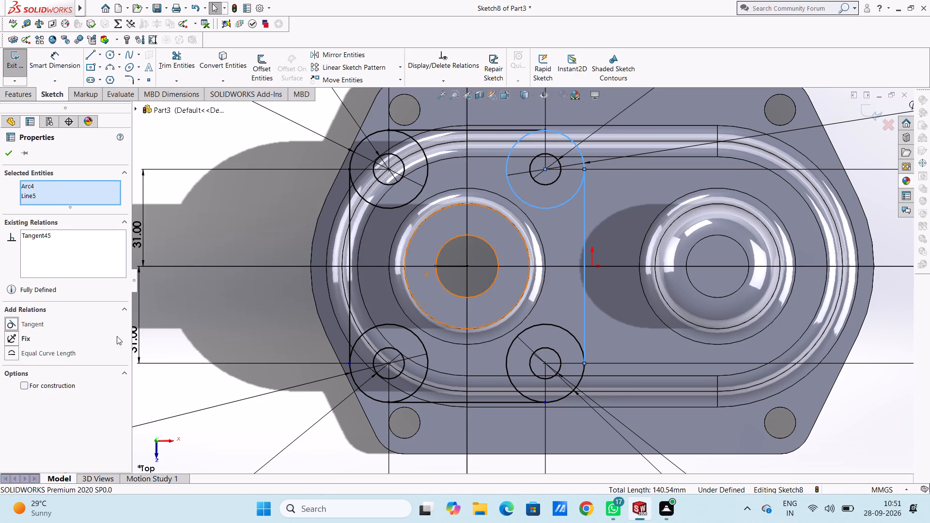
pyautogui.click(198, 326)
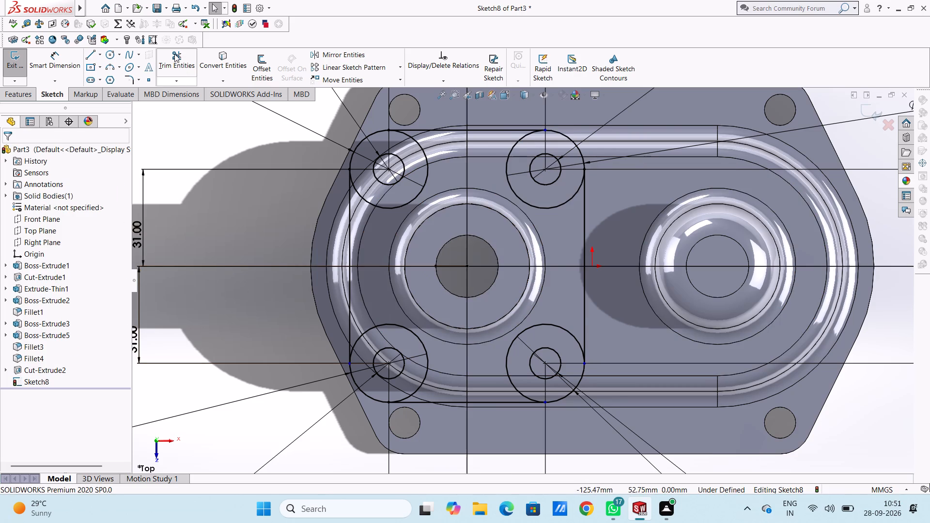
# Trim the inner arcs of all four 25 mm circles, leaving a rounded-corner rectangular flange outline.
pyautogui.click(174, 54)
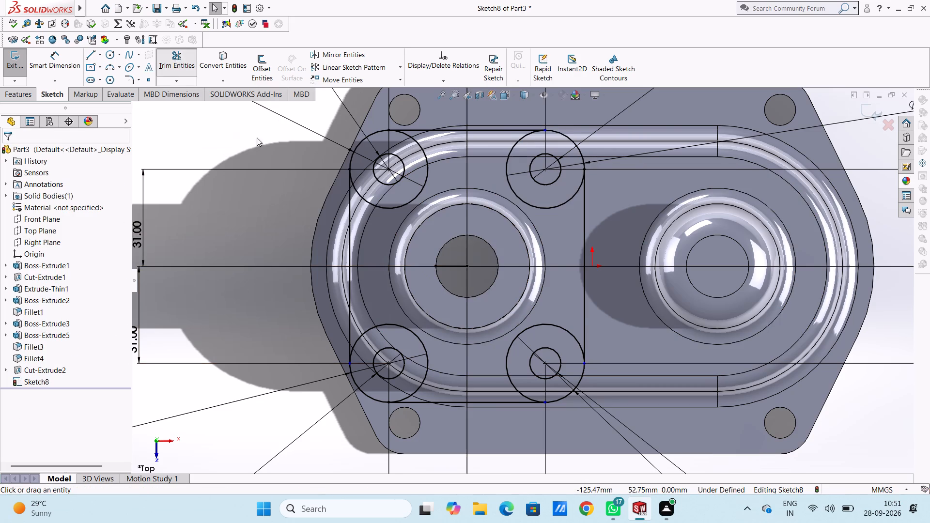
pyautogui.click(375, 209)
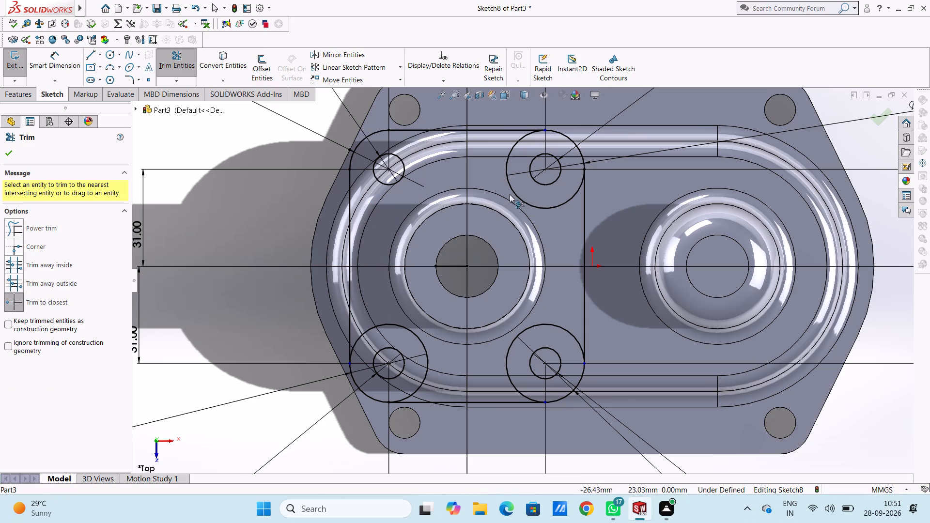
pyautogui.click(512, 191)
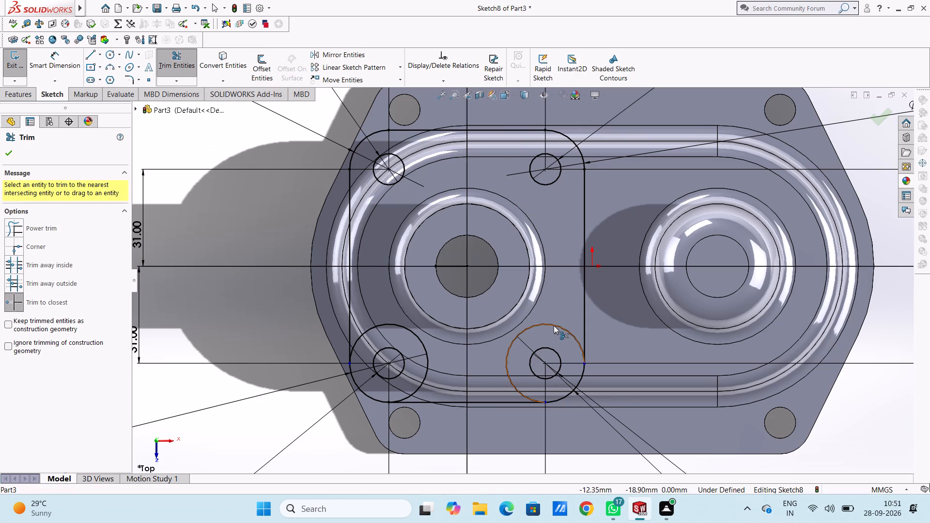
pyautogui.click(554, 325)
pyautogui.click(418, 335)
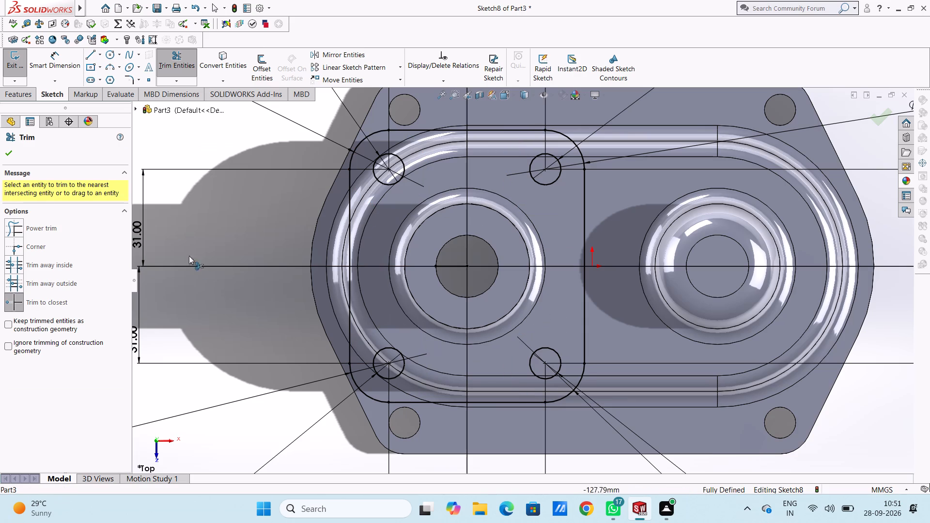
pyautogui.click(6, 148)
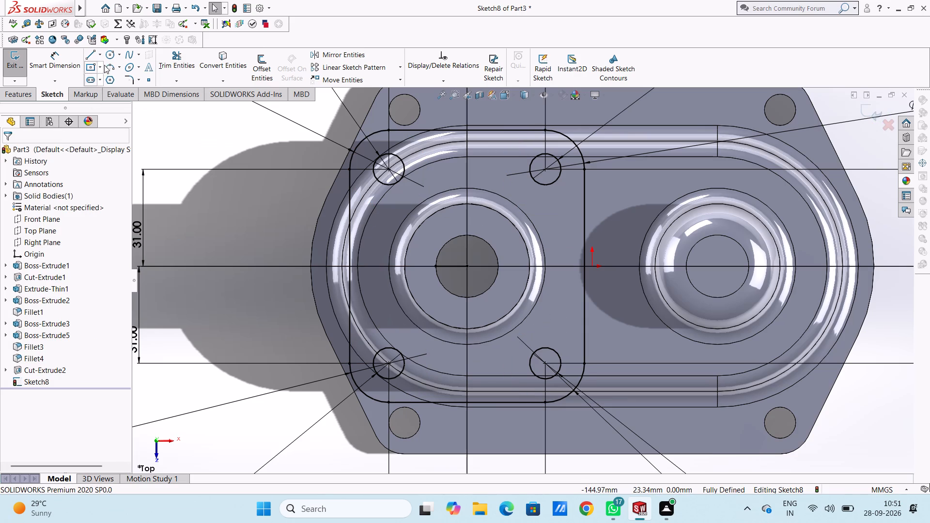
# Sketch a circle of 10 mm radius centred on the hollow boss's bore, matching the bore edge, in the flange sketch.
pyautogui.click(109, 54)
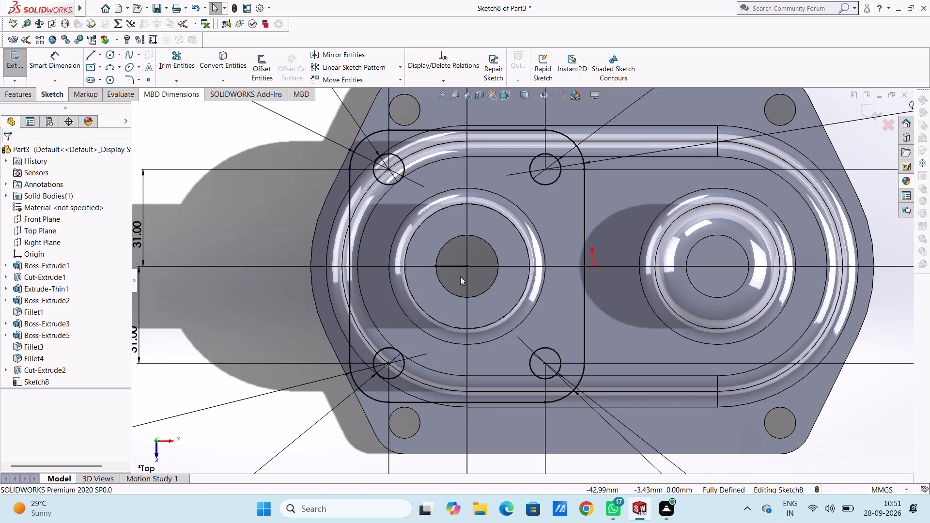
pyautogui.click(467, 265)
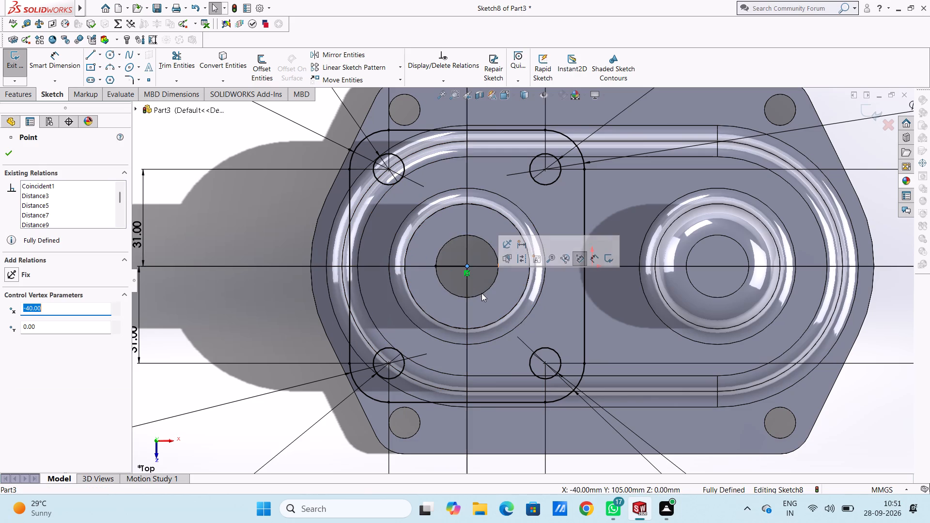
pyautogui.click(110, 57)
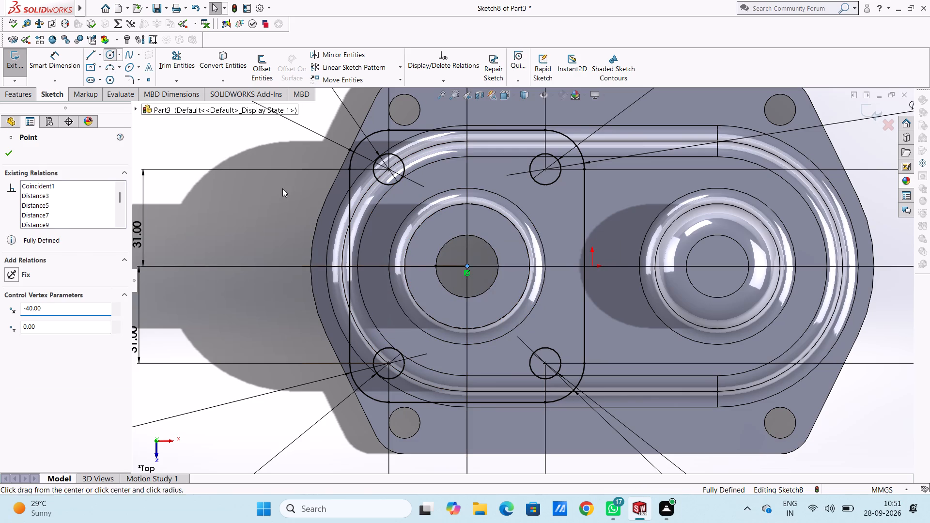
pyautogui.click(467, 265)
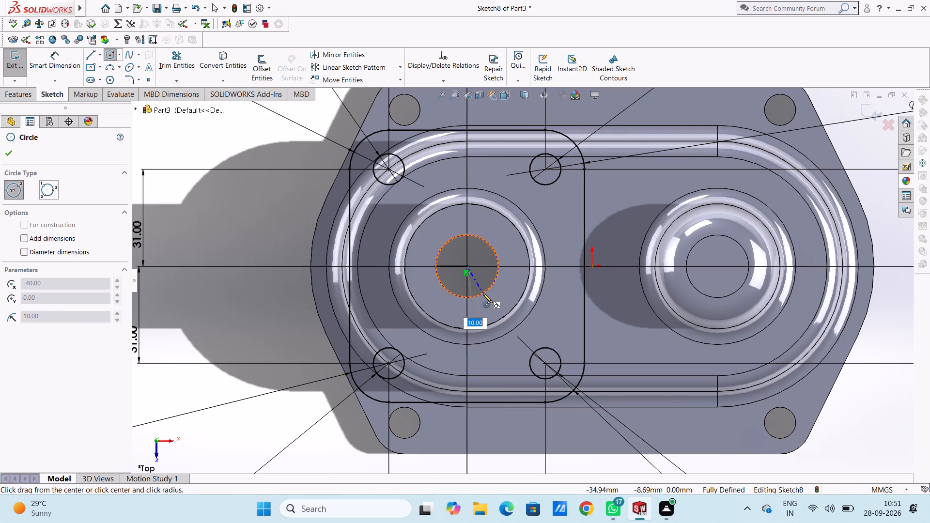
pyautogui.click(483, 293)
pyautogui.press('Escape')
pyautogui.press('Escape')
pyautogui.scroll(3, 483, 293)
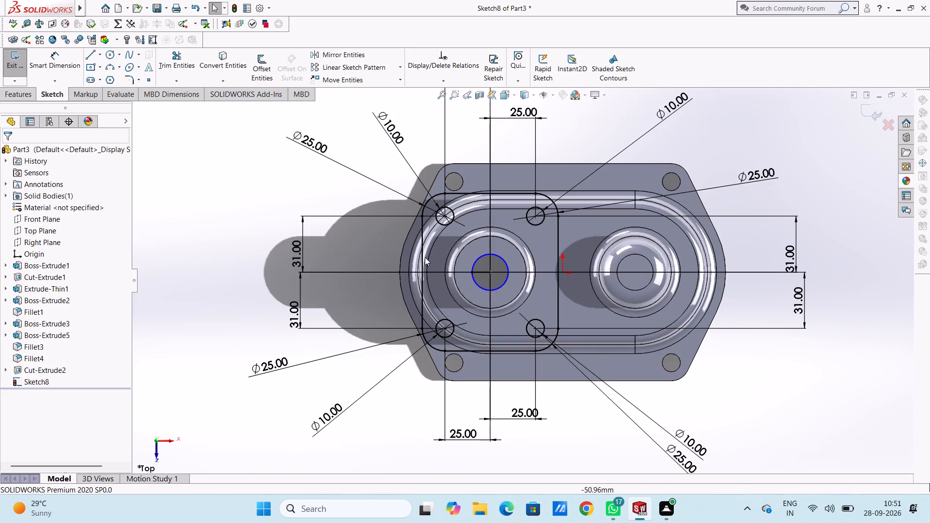
# Dimension the diameter of the central bore circle in the flange sketch as 20 mm.
pyautogui.click(60, 68)
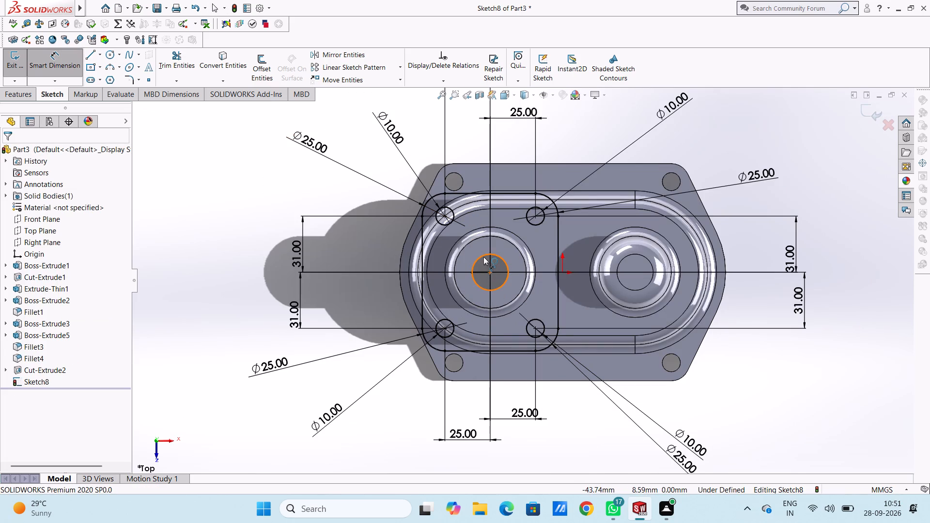
pyautogui.click(483, 257)
pyautogui.click(223, 191)
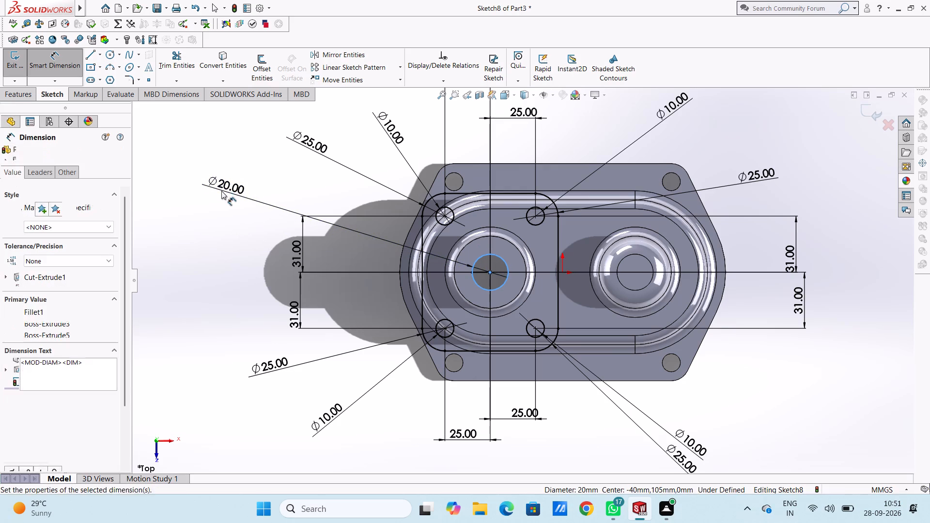
pyautogui.click(188, 176)
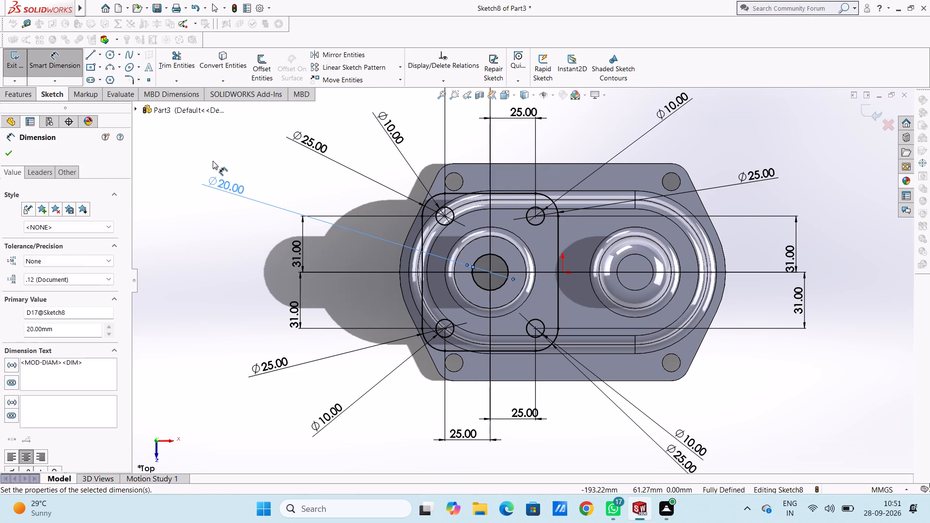
pyautogui.click(213, 161)
# Delete the short 10 mm horizontal line segment inside the central bore circle of the flange sketch.
pyautogui.scroll(-4, 523, 277)
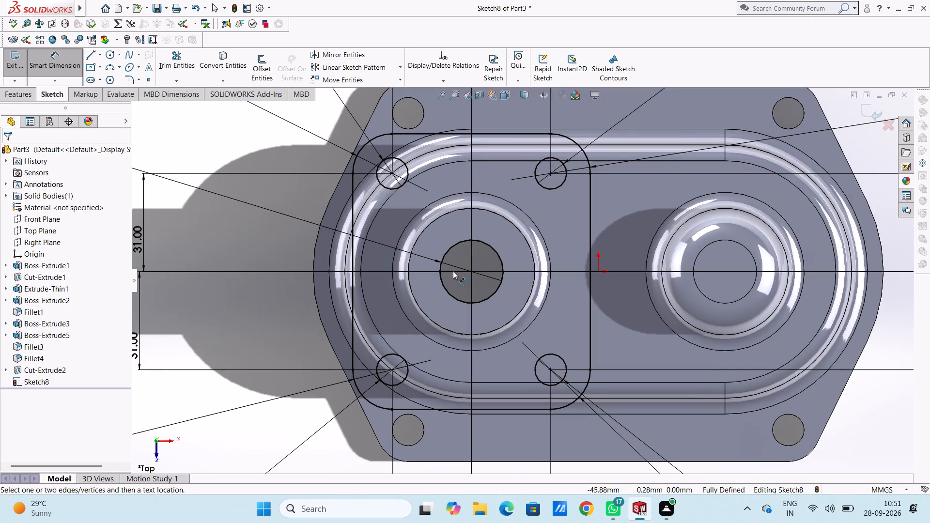
pyautogui.click(457, 272)
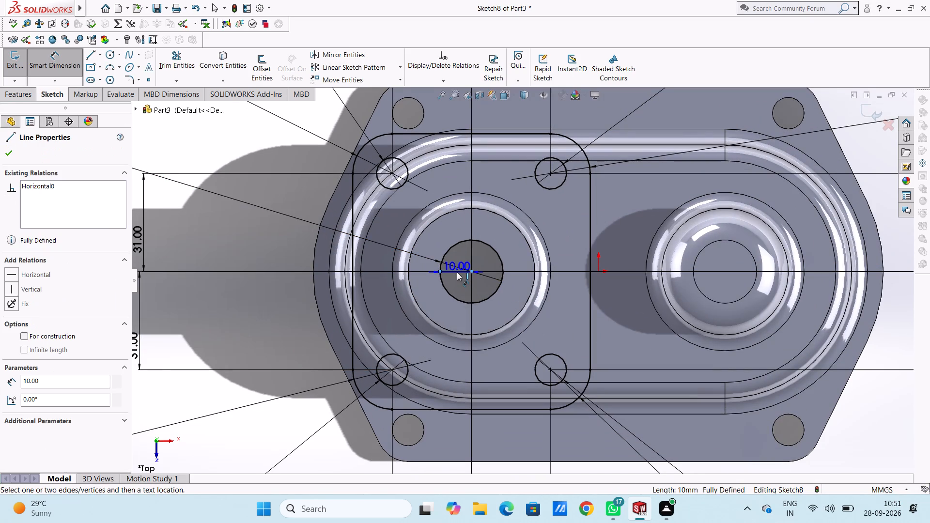
pyautogui.press('Delete')
pyautogui.scroll(6, 457, 272)
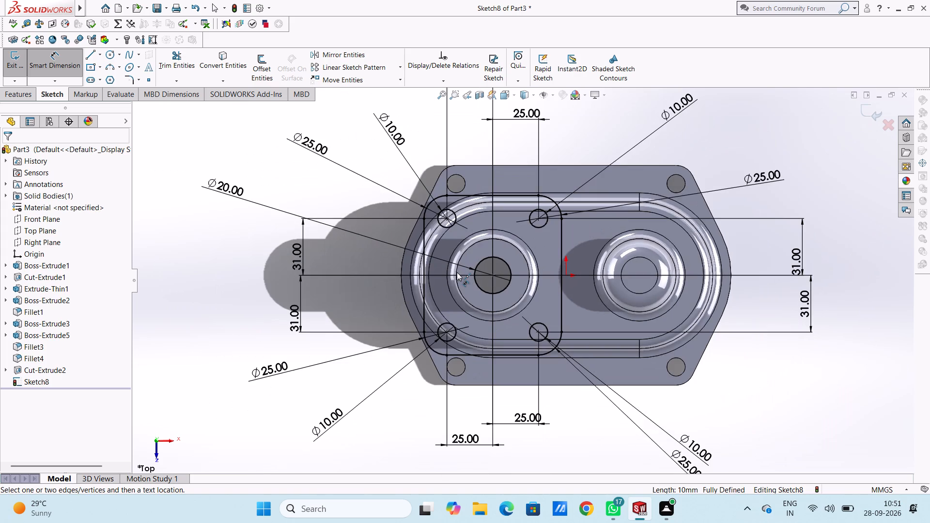
pyautogui.scroll(1, 457, 272)
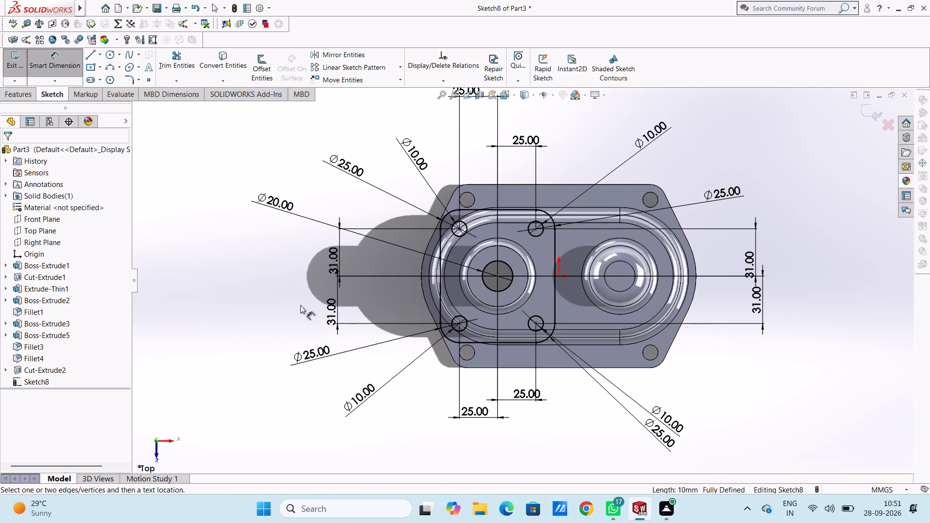
pyautogui.click(52, 62)
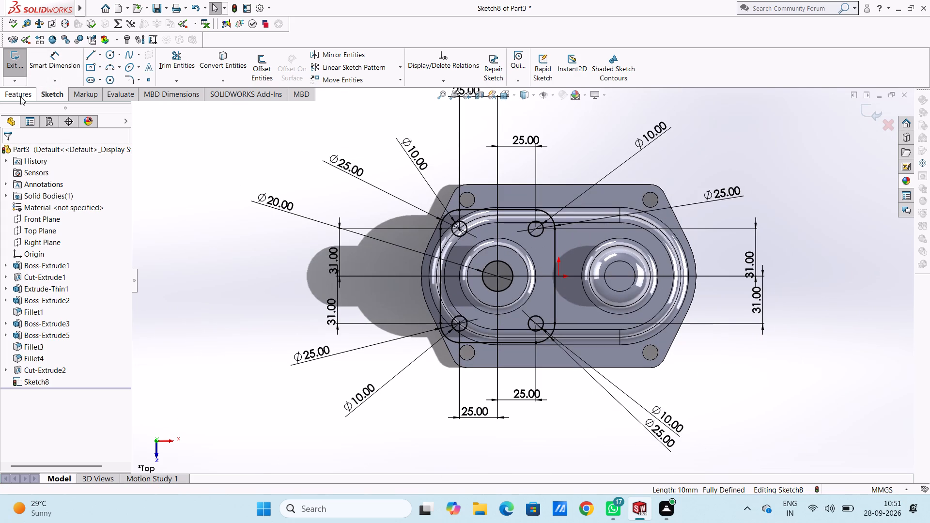
# Extrude the rounded rectangular flange profile with its five holes as a 10 mm blind boss, merging the result.
pyautogui.click(20, 96)
pyautogui.click(17, 60)
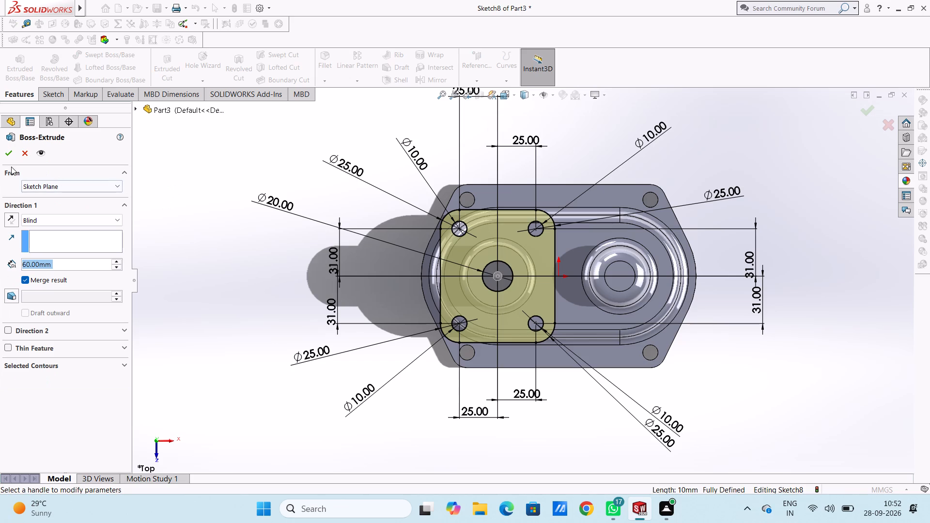
pyautogui.write('10')
pyautogui.press('Return')
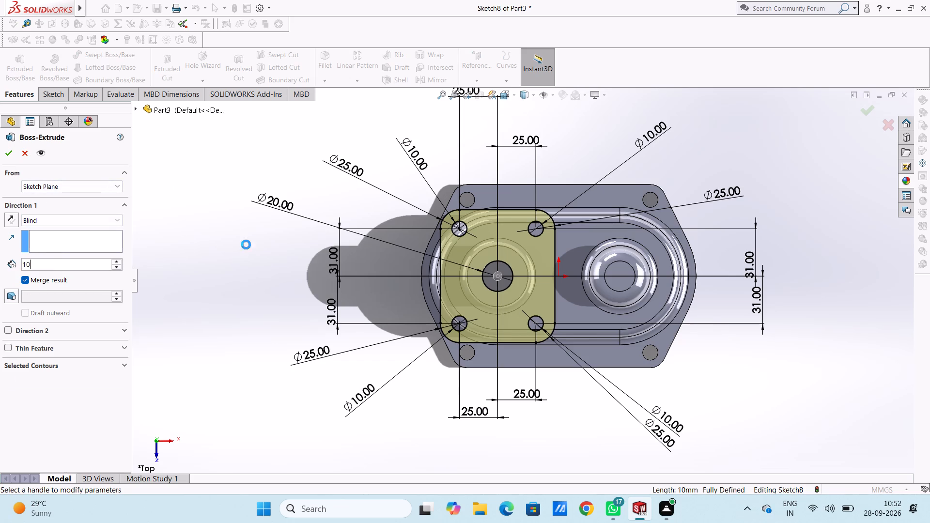
pyautogui.click(8, 154)
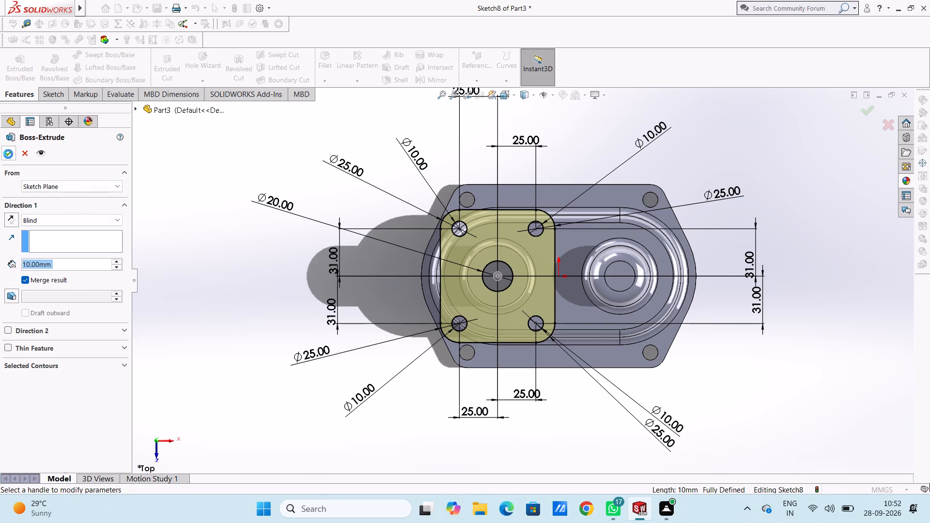
pyautogui.click(185, 248)
# Examine the new flange and its holes on top of the hollow boss from several angles.
pyautogui.moveTo(203, 337); pyautogui.dragTo(206, 245, button='middle')
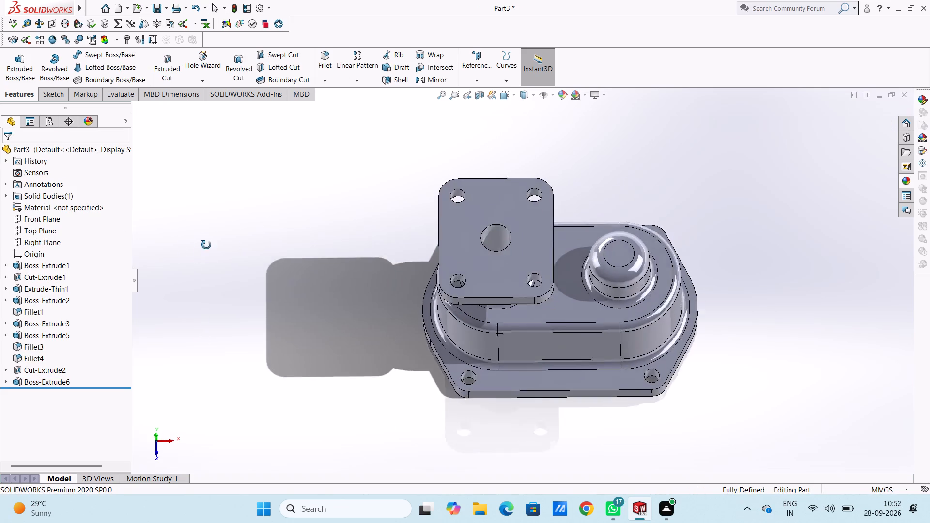
pyautogui.moveTo(206, 245); pyautogui.dragTo(207, 145, button='middle')
pyautogui.moveTo(306, 241); pyautogui.dragTo(272, 317, button='middle')
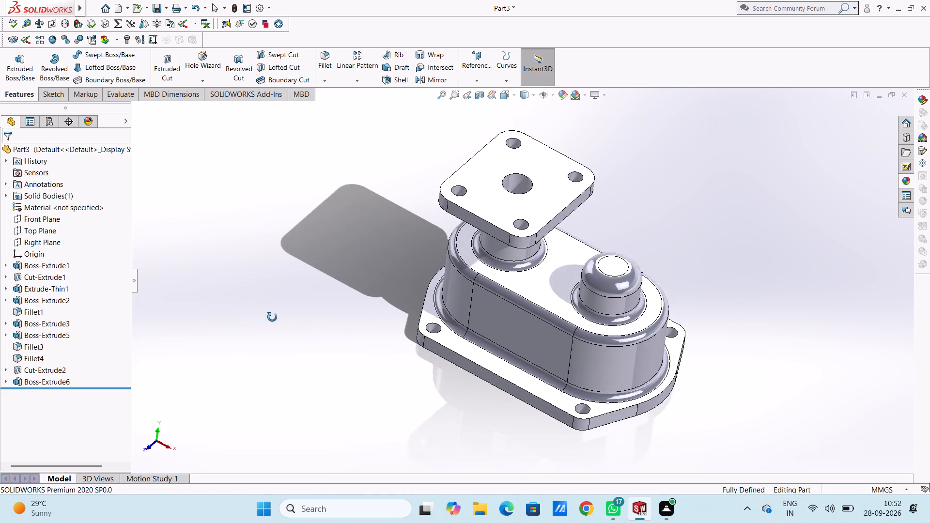
pyautogui.moveTo(272, 317); pyautogui.dragTo(246, 304, button='middle')
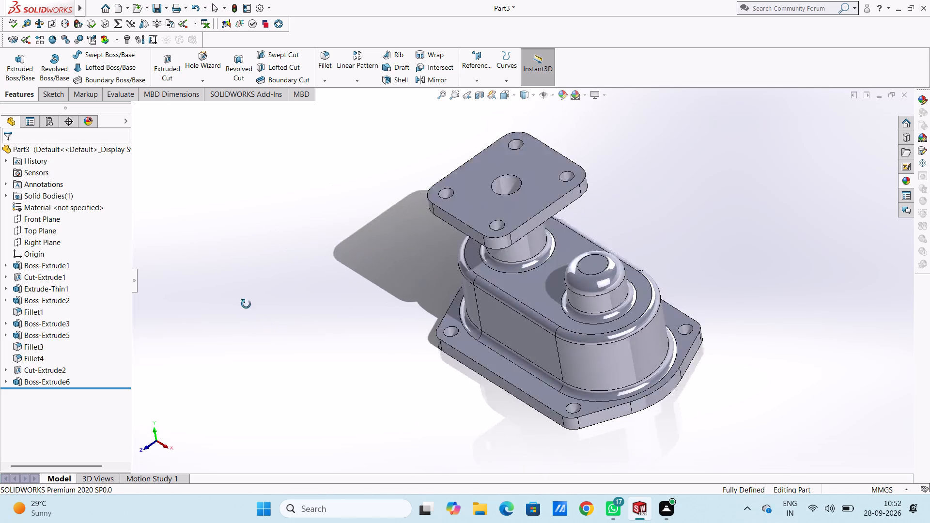
pyautogui.moveTo(246, 304); pyautogui.dragTo(256, 242, button='middle')
pyautogui.moveTo(230, 292); pyautogui.dragTo(275, 271, button='middle')
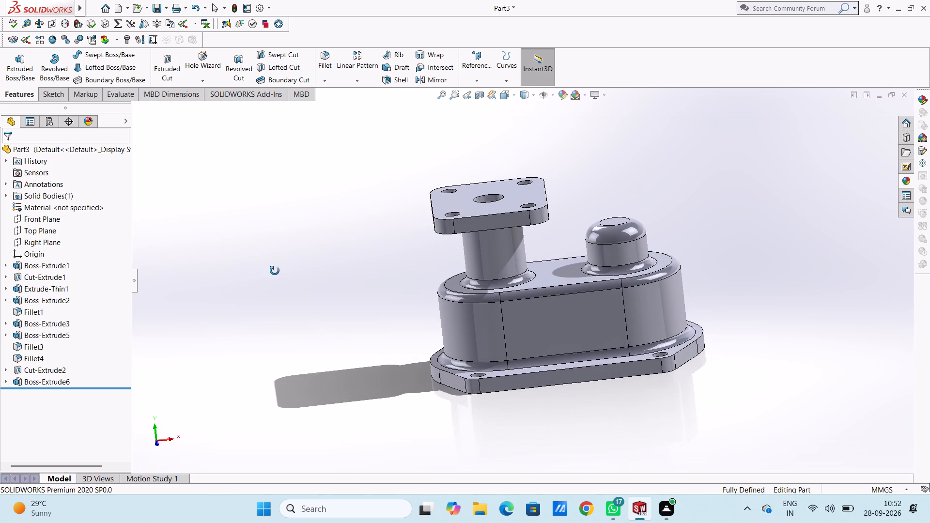
pyautogui.moveTo(275, 271); pyautogui.dragTo(236, 275, button='middle')
pyautogui.scroll(-1, 241, 274)
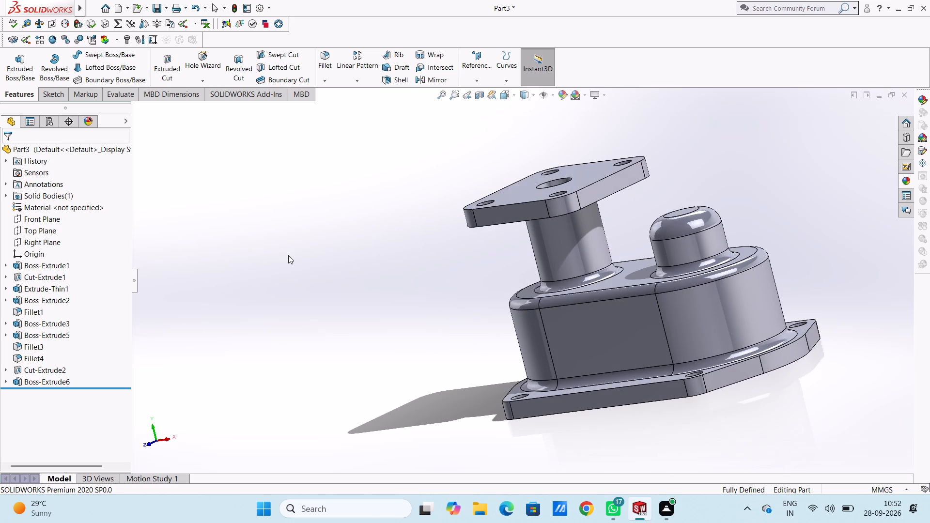
# Start a sketch on the flange's top face and draw two concentric circles at the bore centre, radii 10 mm and 20 mm.
pyautogui.hotkey('ctrl', '5')
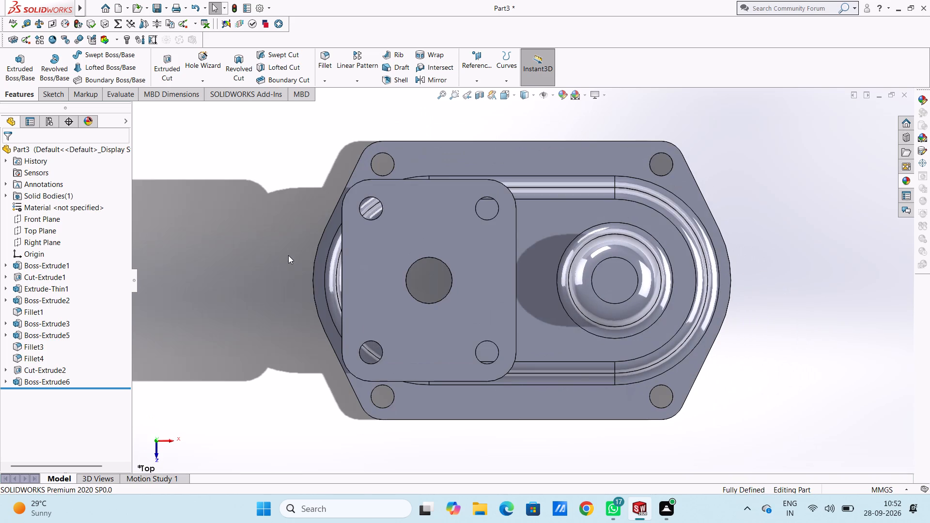
pyautogui.click(394, 252)
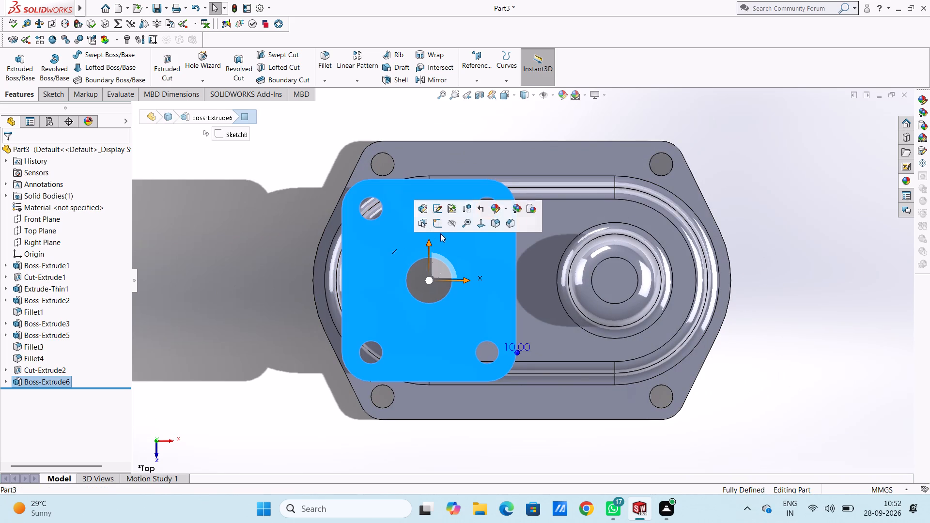
pyautogui.click(434, 225)
pyautogui.click(264, 251)
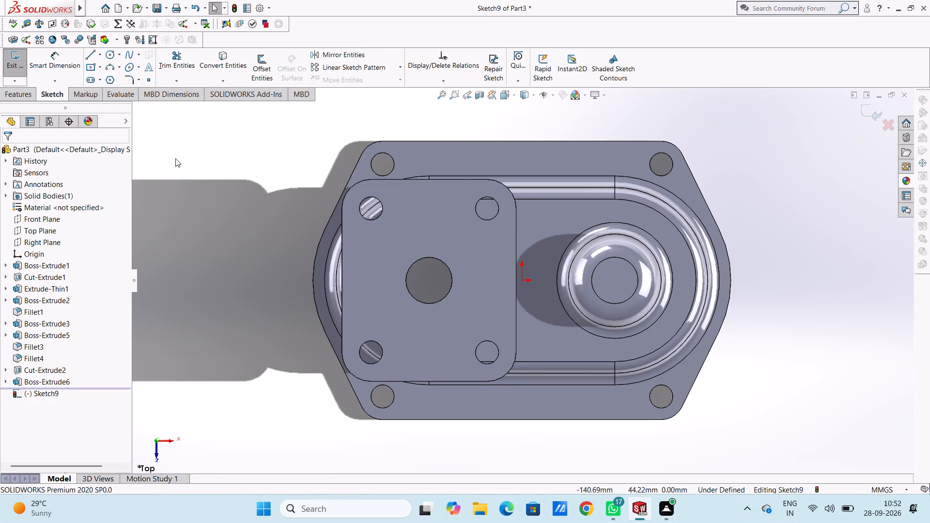
pyautogui.click(108, 53)
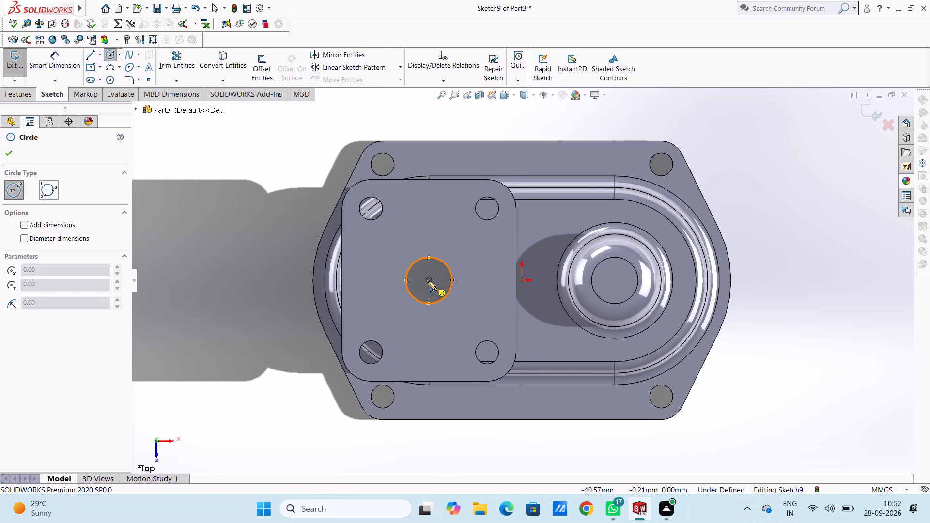
pyautogui.click(428, 279)
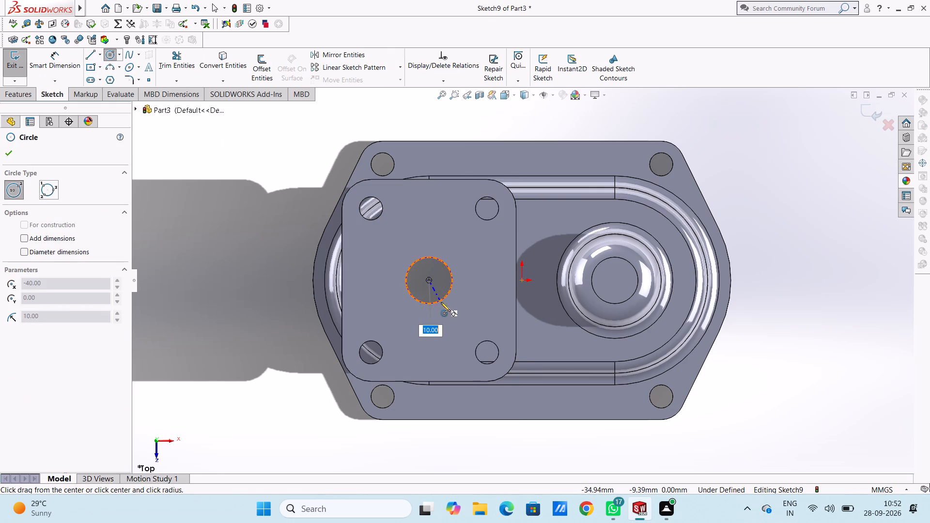
pyautogui.click(441, 302)
pyautogui.click(428, 279)
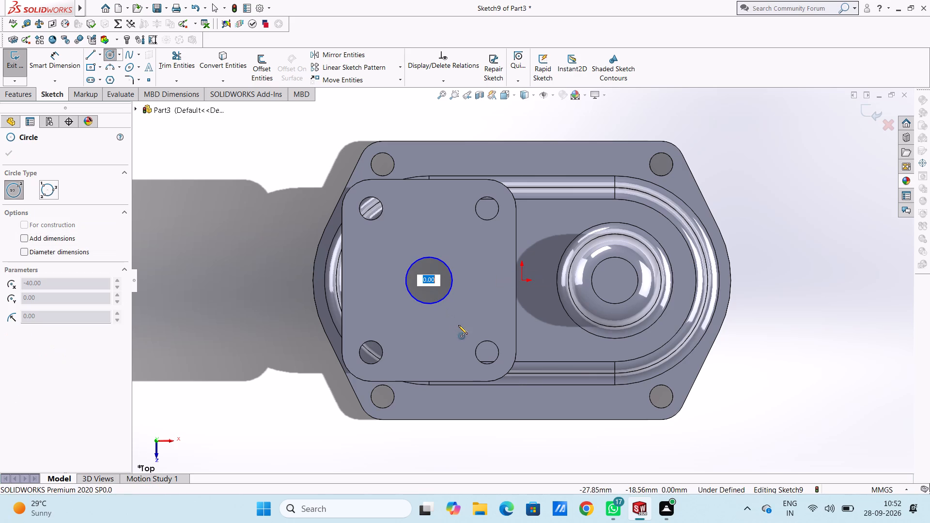
pyautogui.write('20')
pyautogui.press('Return')
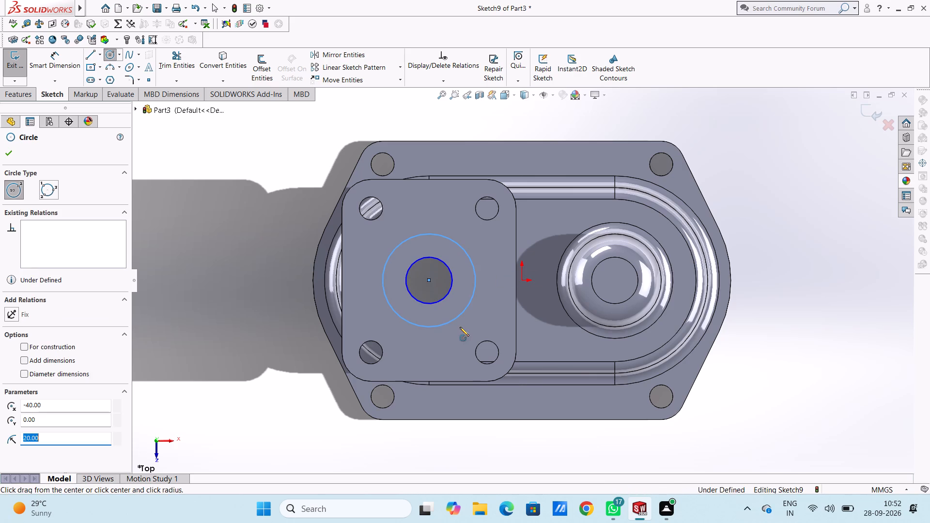
pyautogui.click(6, 153)
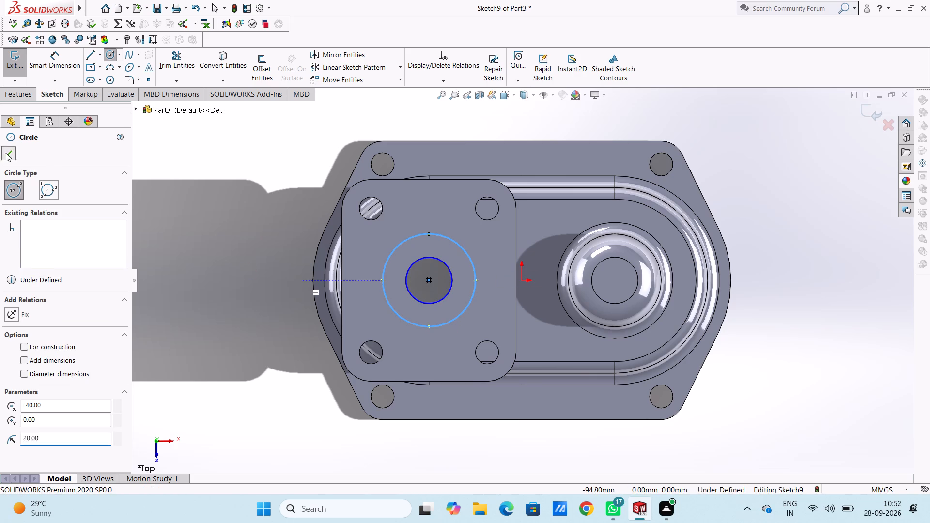
# Dimension the two concentric circles on the flange face with diameters of 40 mm for the outer and 20 mm for the inner.
pyautogui.click(52, 63)
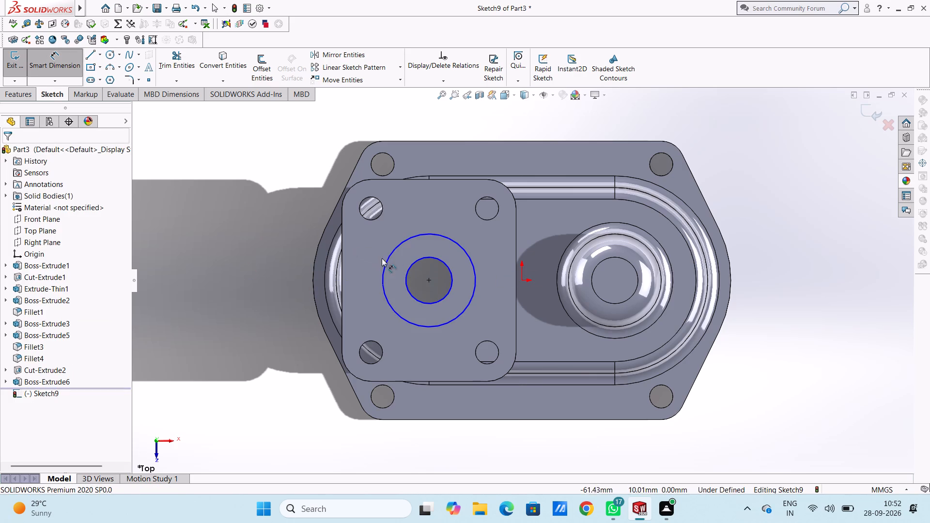
pyautogui.click(387, 261)
pyautogui.click(226, 186)
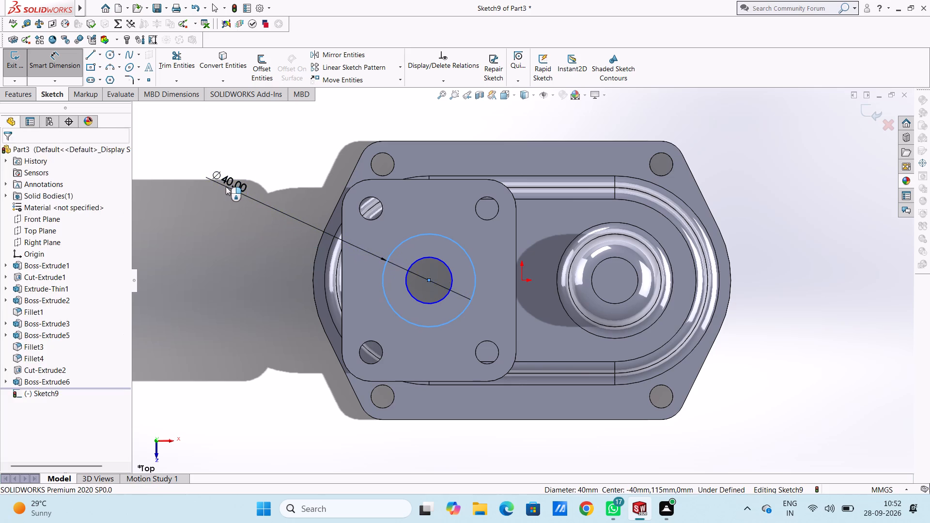
pyautogui.click(181, 171)
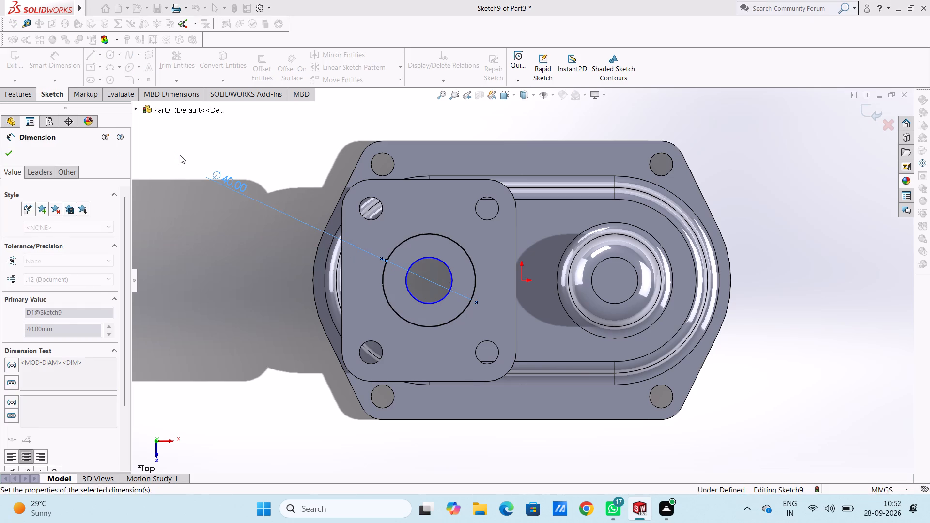
pyautogui.click(180, 155)
pyautogui.click(407, 281)
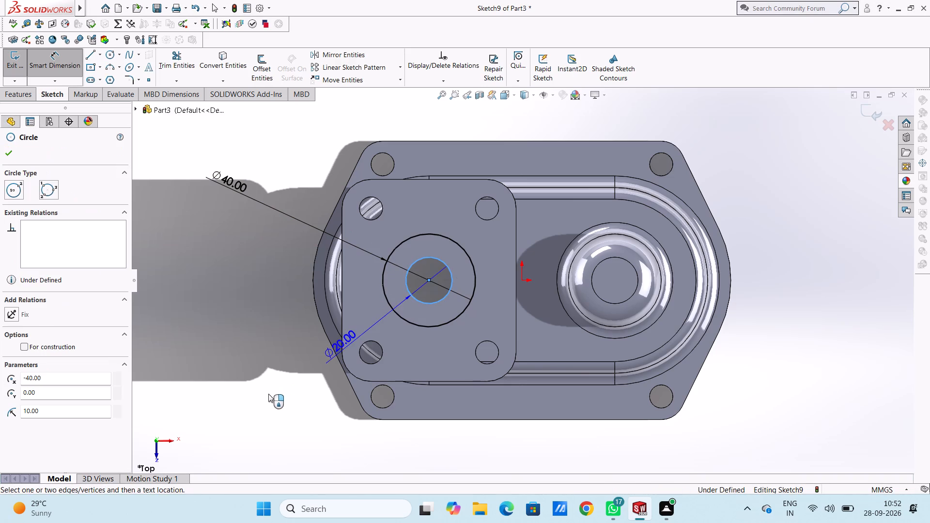
pyautogui.click(264, 395)
pyautogui.click(222, 378)
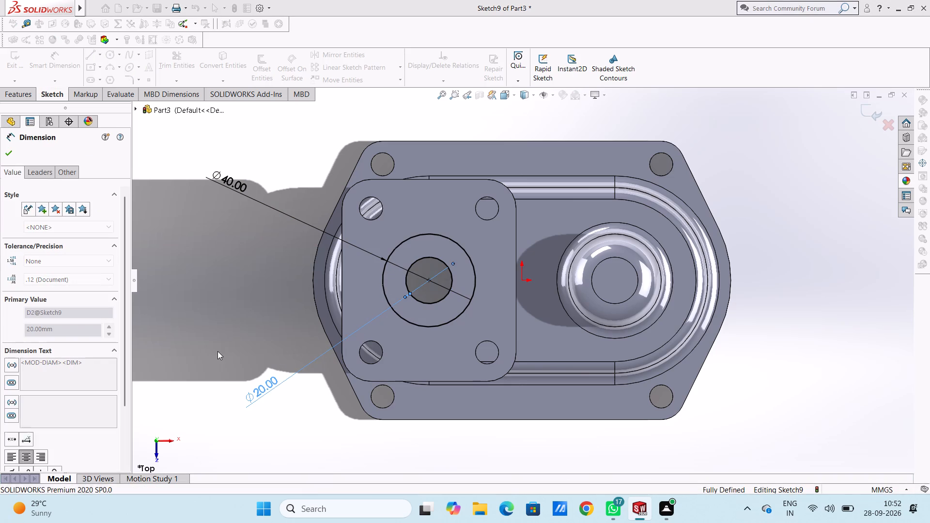
pyautogui.click(218, 347)
pyautogui.click(62, 61)
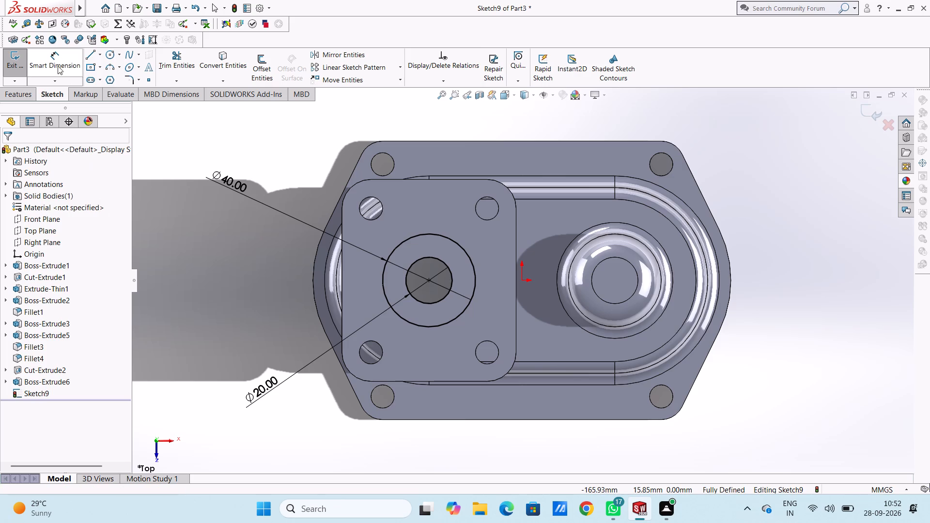
# Extrude the ring between the two concentric circles on the flange face as a 5 mm blind boss, merging the result.
pyautogui.click(27, 95)
pyautogui.click(14, 67)
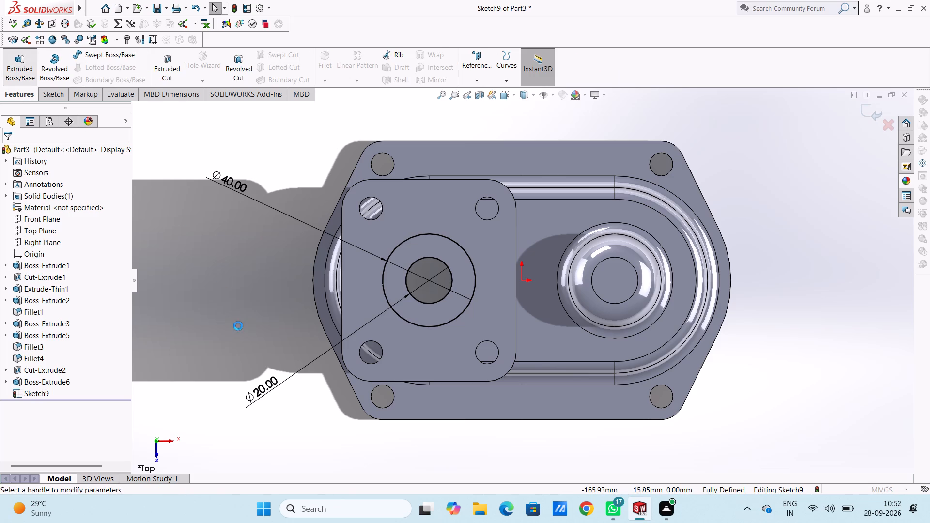
pyautogui.press('5')
pyautogui.press('Return')
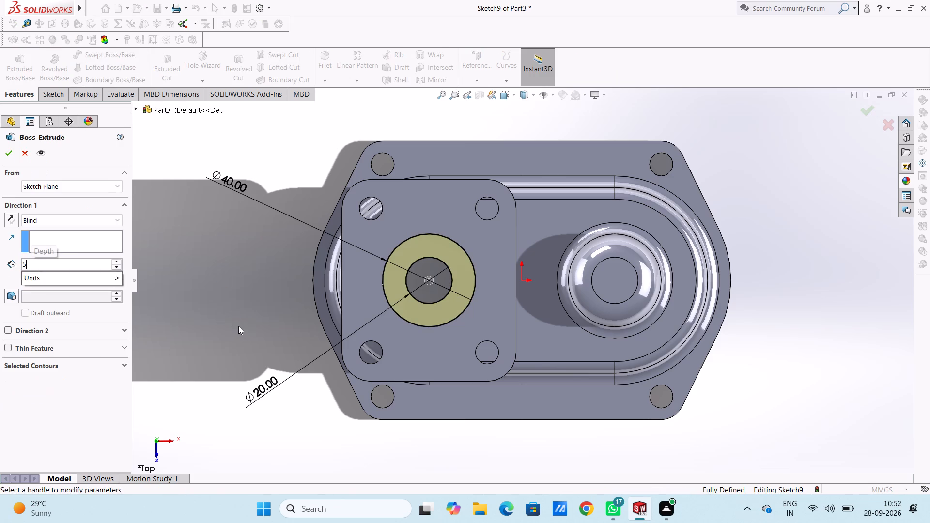
pyautogui.click(6, 154)
pyautogui.click(181, 261)
# Fillet the outer base edge of the raised ring, where it meets the flange face, with a 3 mm radius.
pyautogui.moveTo(205, 330); pyautogui.dragTo(222, 244, button='middle')
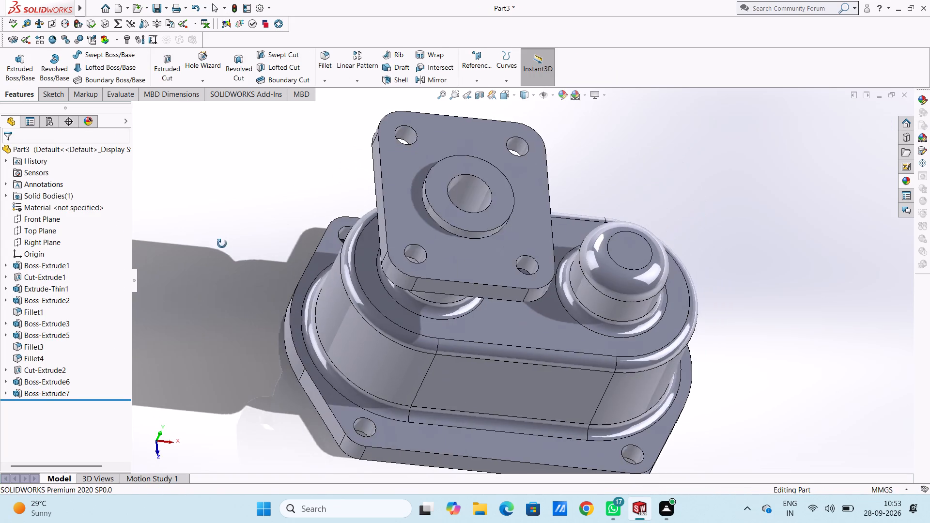
pyautogui.moveTo(222, 244); pyautogui.dragTo(202, 218, button='middle')
pyautogui.moveTo(375, 214); pyautogui.dragTo(352, 198, button='middle')
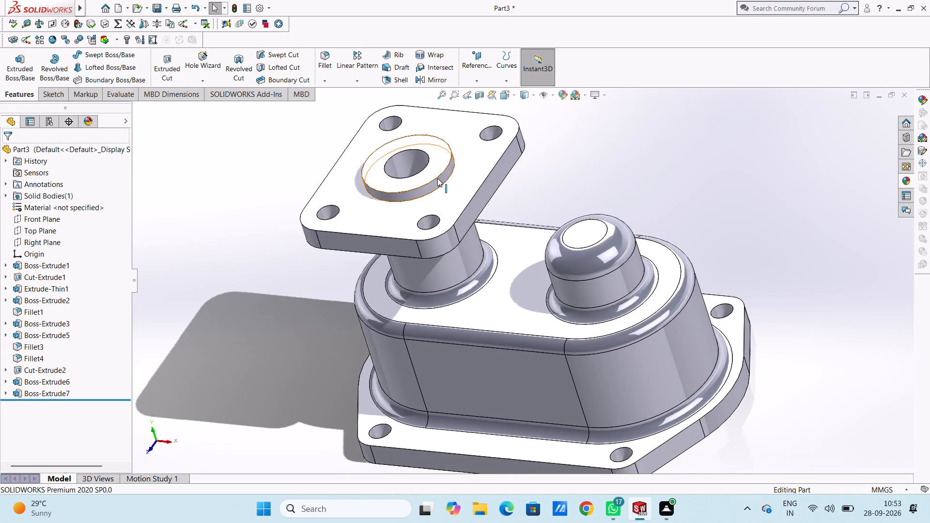
pyautogui.scroll(-4, 438, 178)
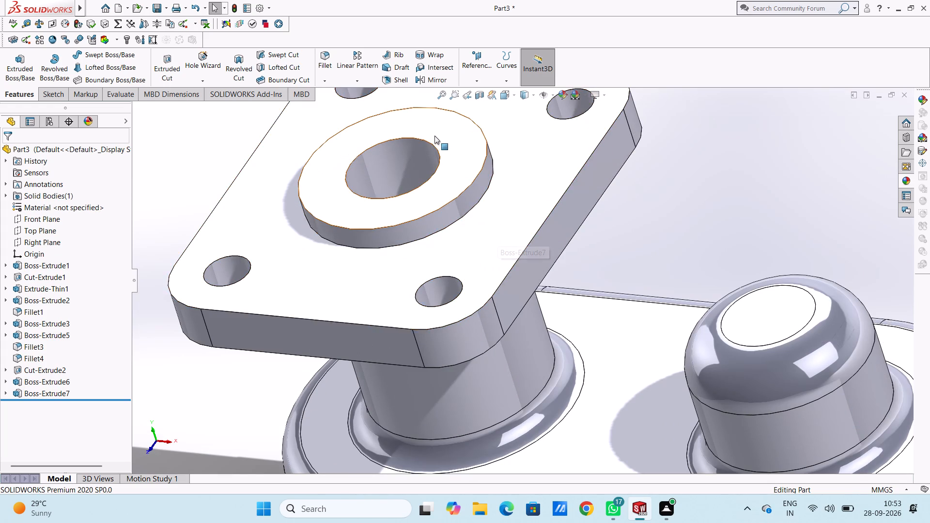
pyautogui.click(327, 57)
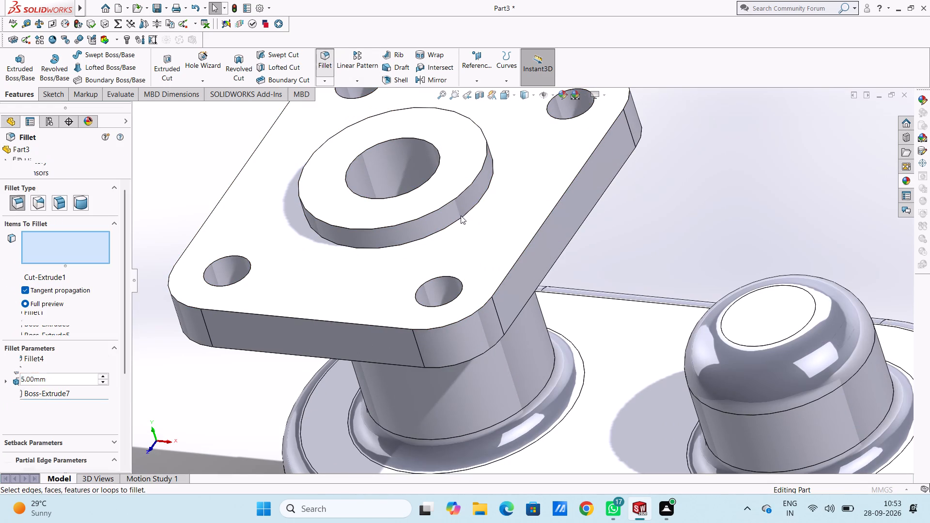
pyautogui.click(459, 217)
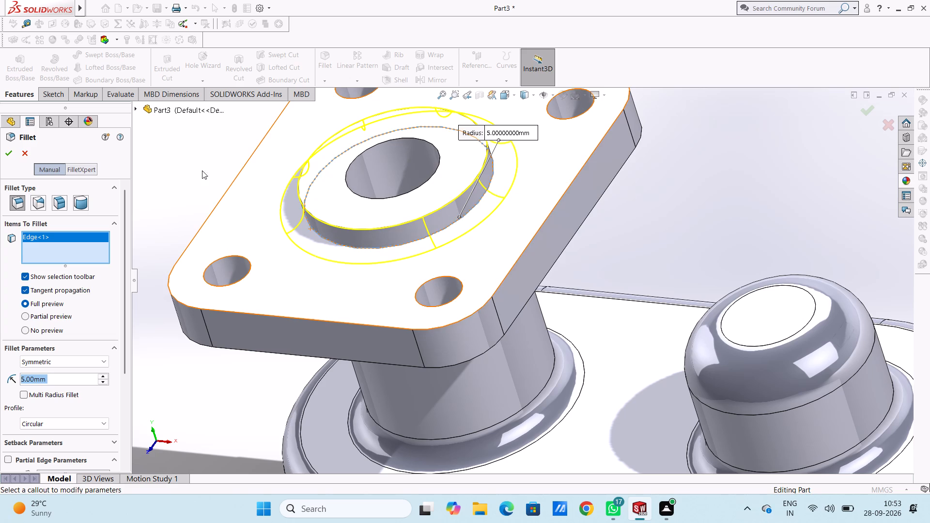
pyautogui.press('3')
pyautogui.press('Return')
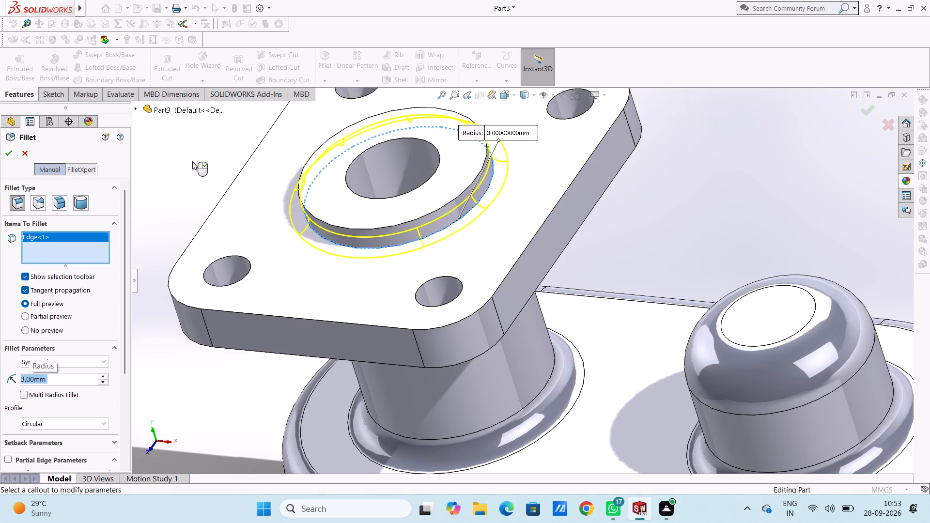
pyautogui.scroll(1, 192, 161)
pyautogui.click(12, 149)
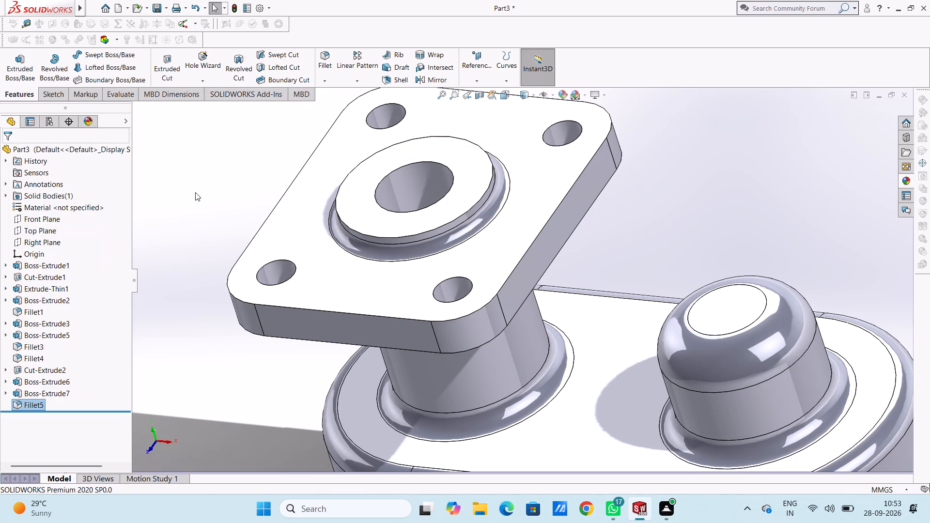
pyautogui.click(195, 192)
# Examine the whole housing cover from all sides, including the flange ring, both bosses and the hollow underside.
pyautogui.scroll(5, 195, 192)
pyautogui.moveTo(266, 229); pyautogui.dragTo(347, 214, button='middle')
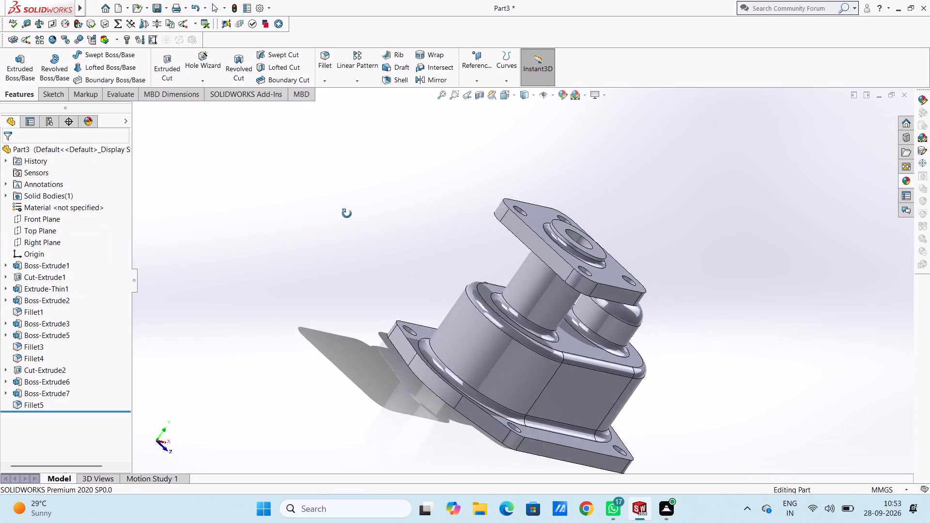
pyautogui.moveTo(347, 214); pyautogui.dragTo(218, 196, button='middle')
pyautogui.moveTo(265, 244); pyautogui.dragTo(299, 307, button='middle')
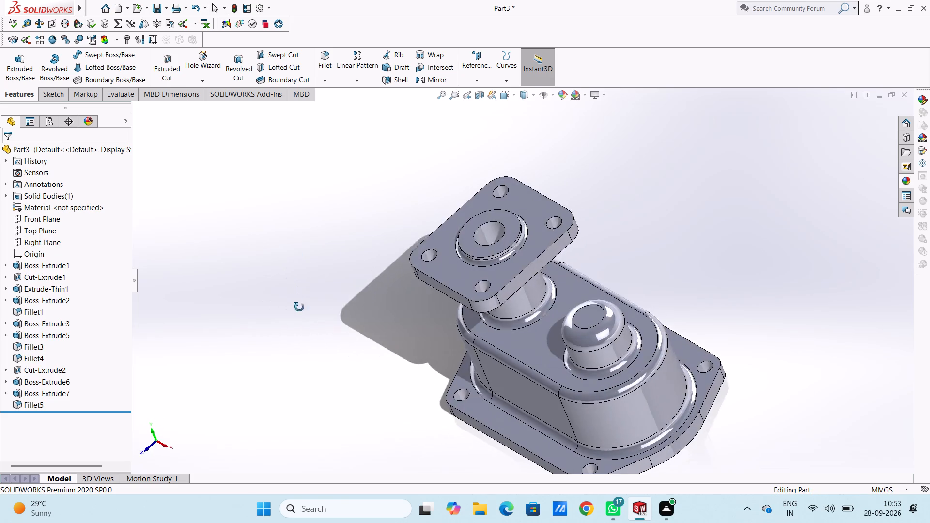
pyautogui.moveTo(299, 307); pyautogui.dragTo(298, 286, button='middle')
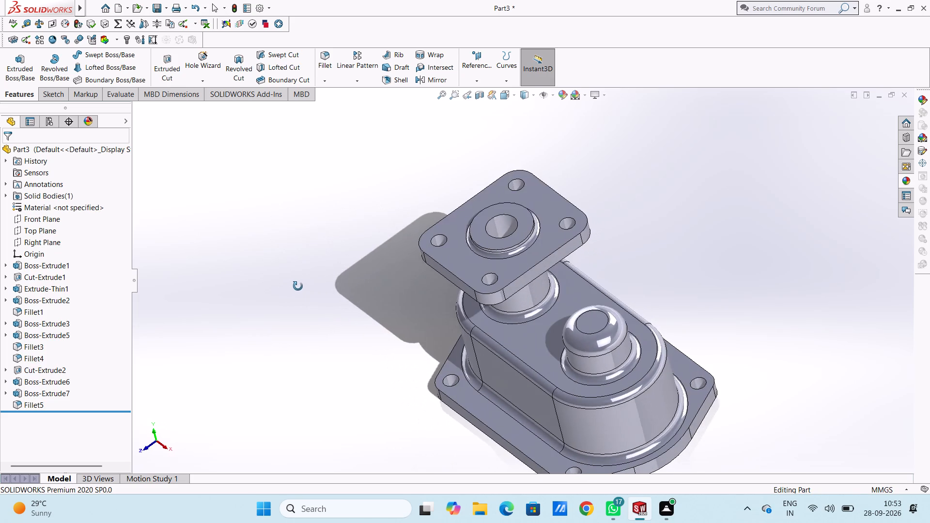
pyautogui.moveTo(298, 286); pyautogui.dragTo(336, 307, button='middle')
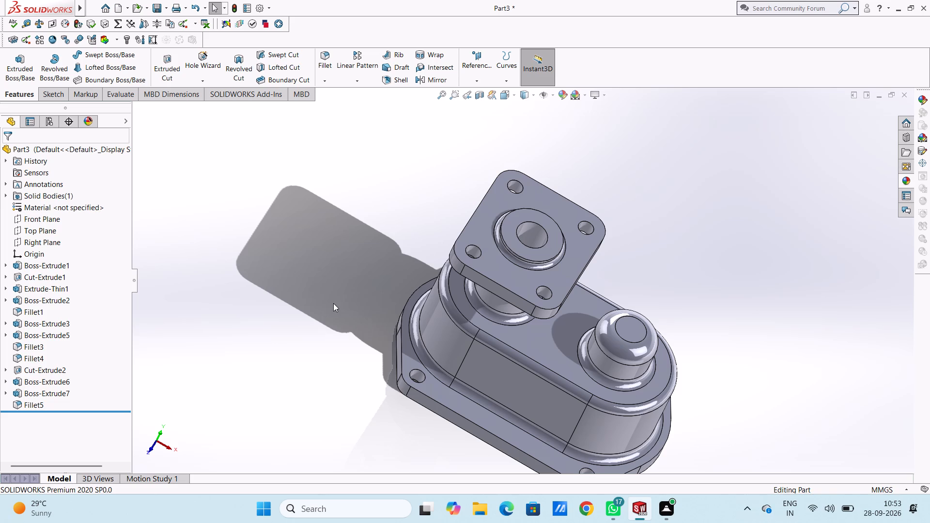
pyautogui.scroll(4, 323, 297)
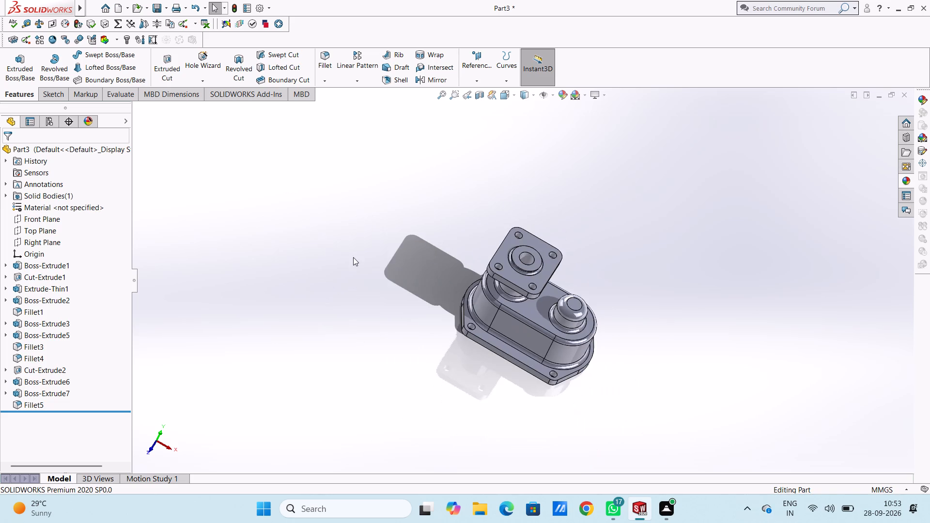
pyautogui.moveTo(353, 257); pyautogui.dragTo(394, 211, button='middle')
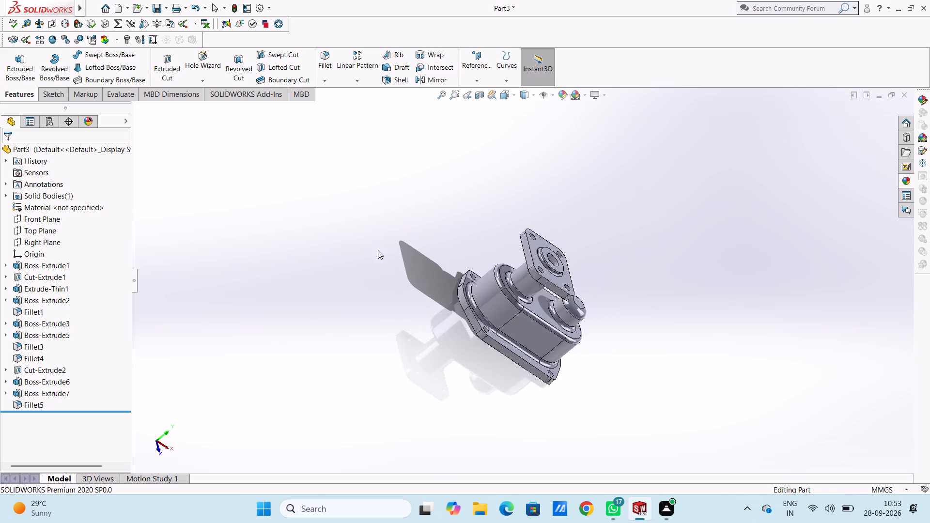
pyautogui.moveTo(325, 325); pyautogui.dragTo(429, 205, button='middle')
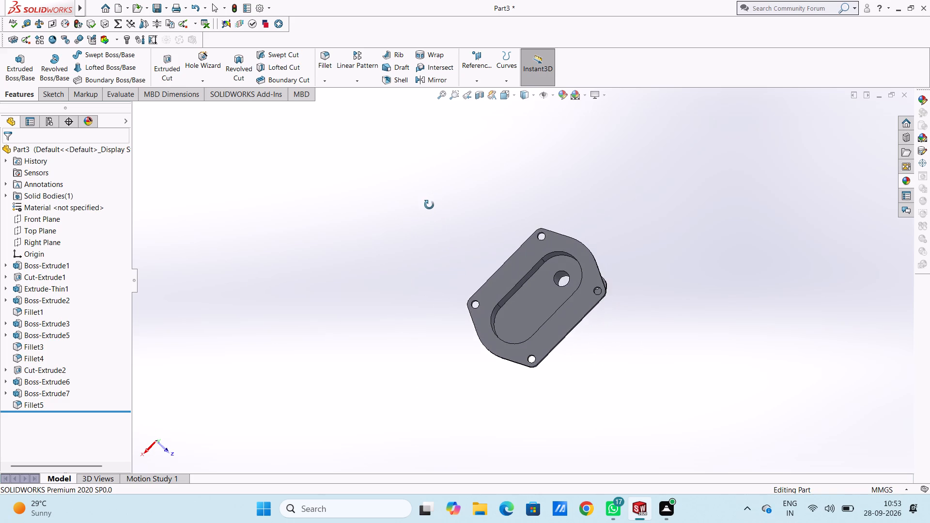
pyautogui.moveTo(429, 205); pyautogui.dragTo(232, 205, button='middle')
pyautogui.moveTo(567, 428); pyautogui.dragTo(528, 354, button='middle')
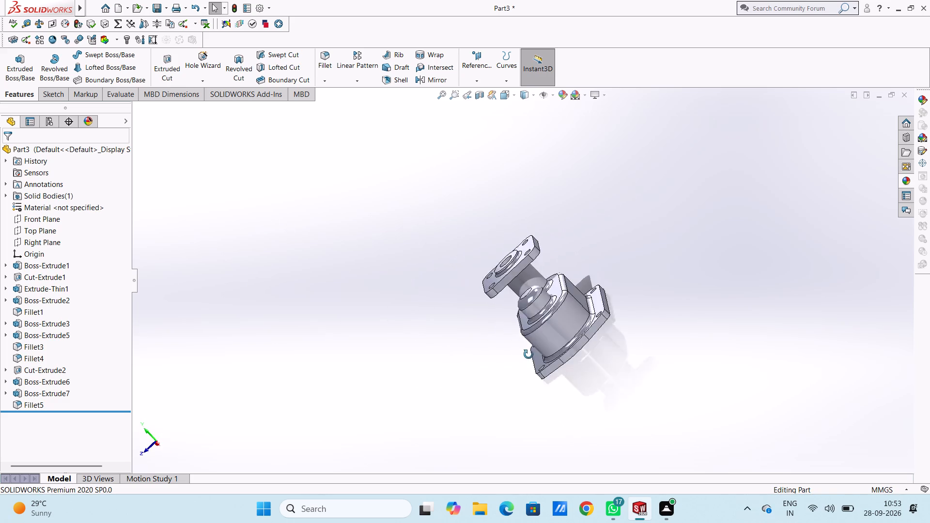
pyautogui.moveTo(528, 354); pyautogui.dragTo(441, 410, button='middle')
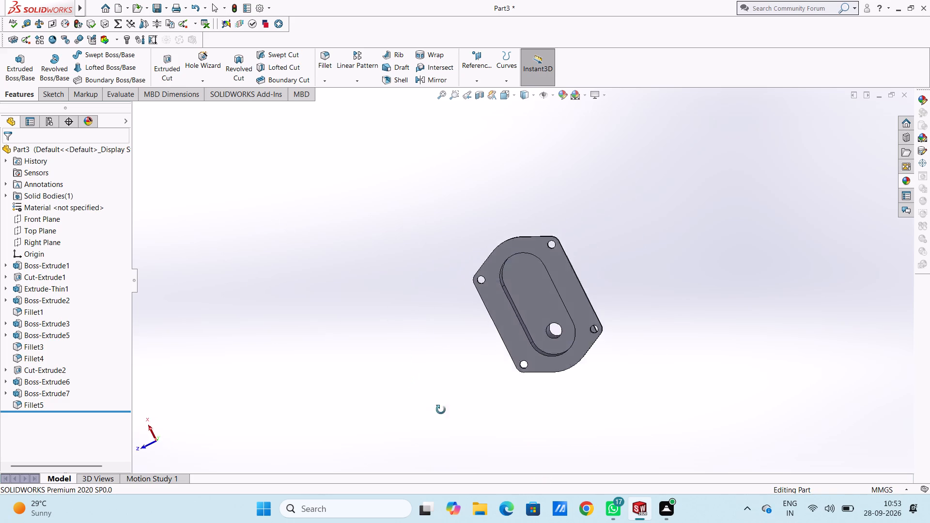
pyautogui.moveTo(441, 410); pyautogui.dragTo(804, 307, button='middle')
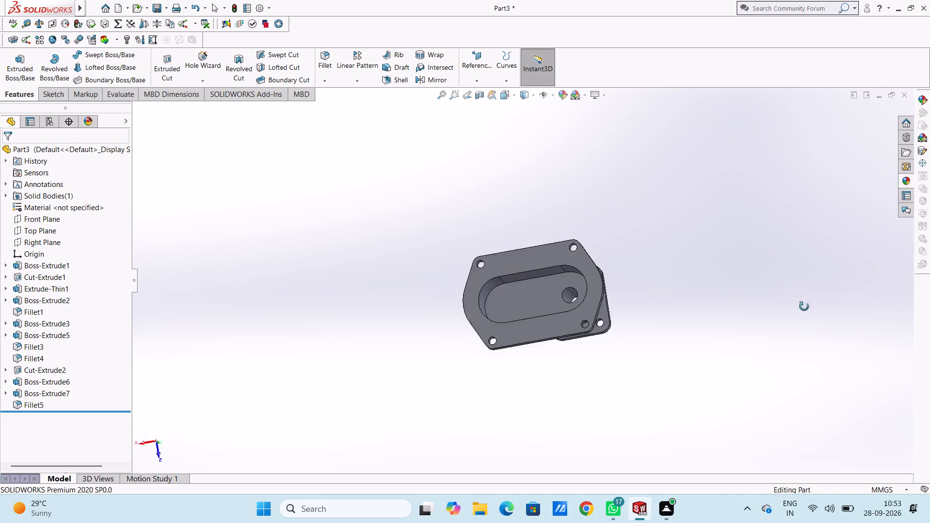
pyautogui.moveTo(804, 307); pyautogui.dragTo(831, 350, button='middle')
pyautogui.moveTo(444, 333); pyautogui.dragTo(686, 256, button='middle')
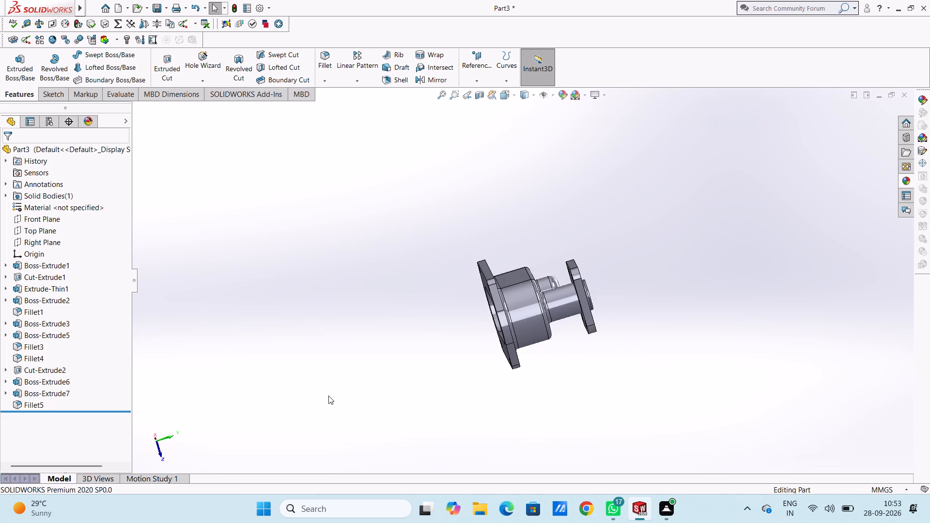
pyautogui.moveTo(486, 326); pyautogui.dragTo(700, 347, button='middle')
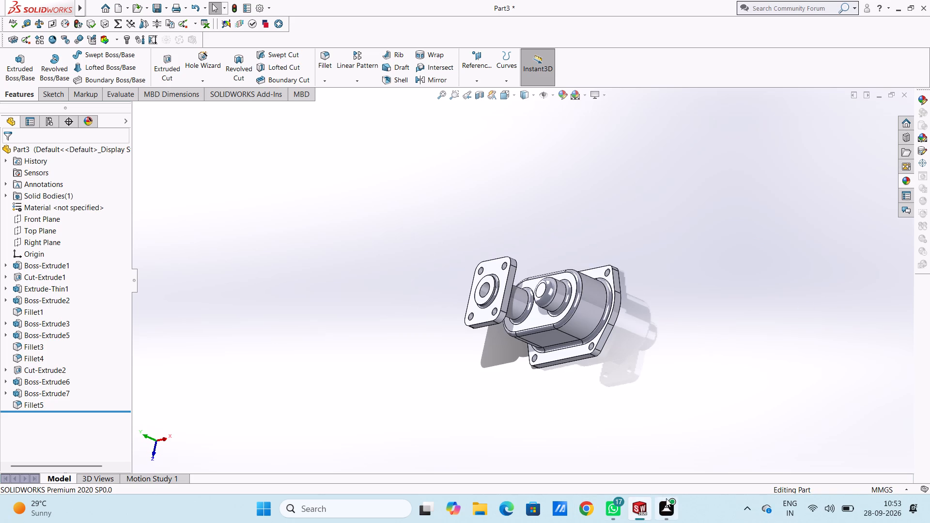
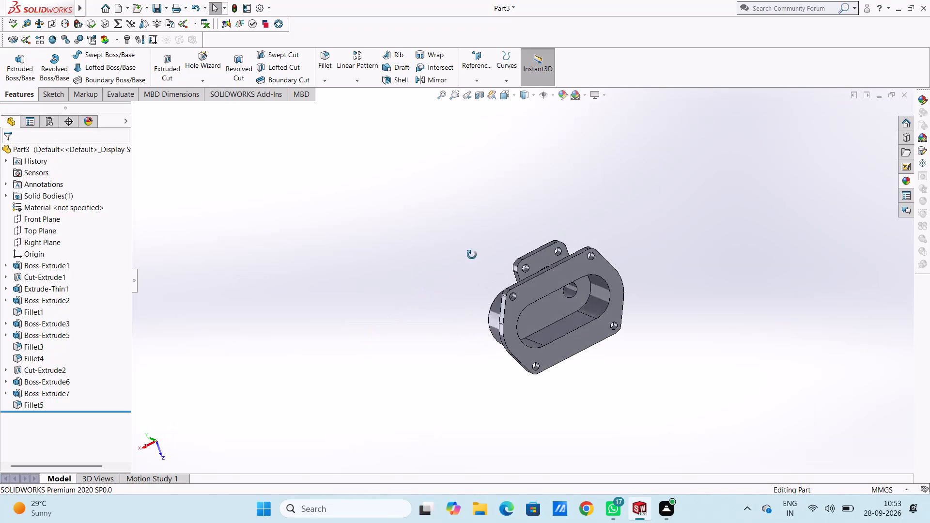
# Examine the housing cover from the underside, the side and above, ending in an isometric view.
pyautogui.moveTo(435, 382); pyautogui.dragTo(407, 308, button='middle')
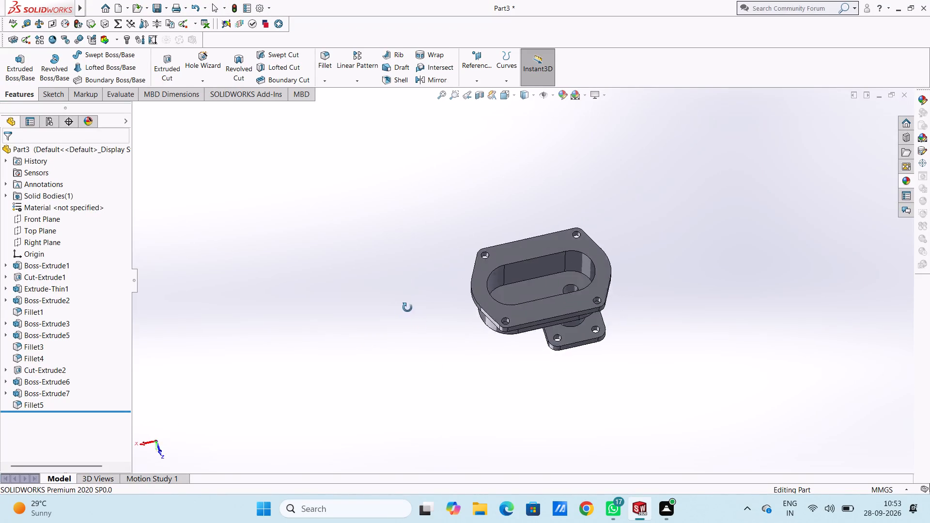
pyautogui.moveTo(407, 308); pyautogui.dragTo(408, 404, button='middle')
pyautogui.moveTo(433, 283); pyautogui.dragTo(543, 259, button='middle')
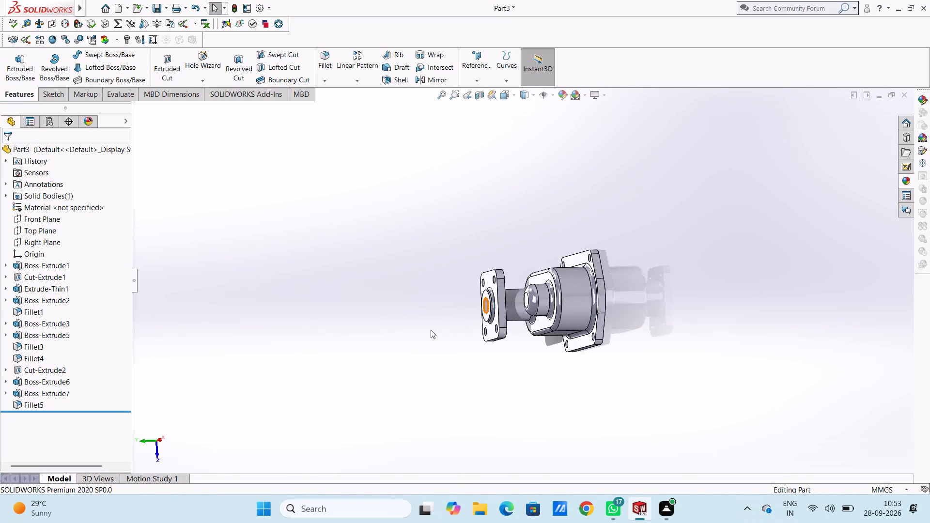
pyautogui.moveTo(429, 330); pyautogui.dragTo(587, 271, button='middle')
pyautogui.moveTo(390, 376); pyautogui.dragTo(488, 431, button='middle')
pyautogui.moveTo(314, 257); pyautogui.dragTo(454, 359, button='middle')
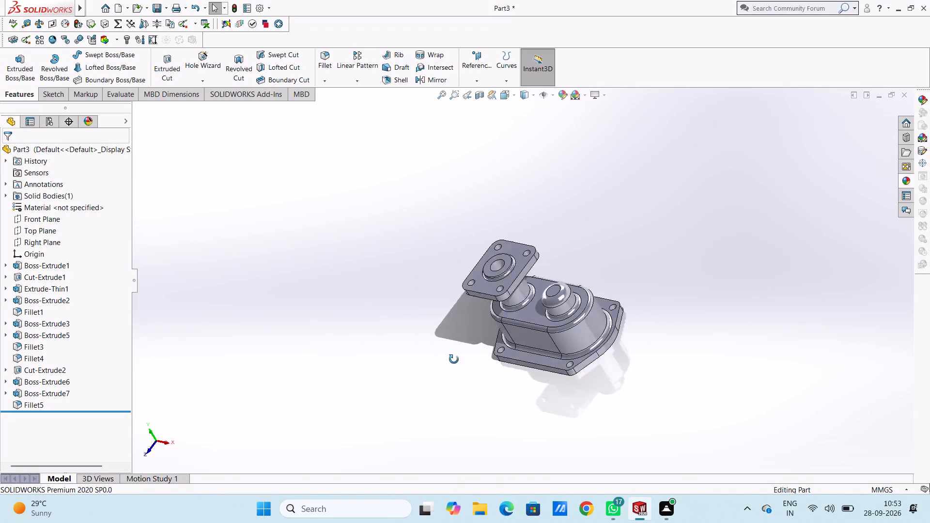
pyautogui.moveTo(454, 359); pyautogui.dragTo(479, 379, button='middle')
pyautogui.press('Escape')
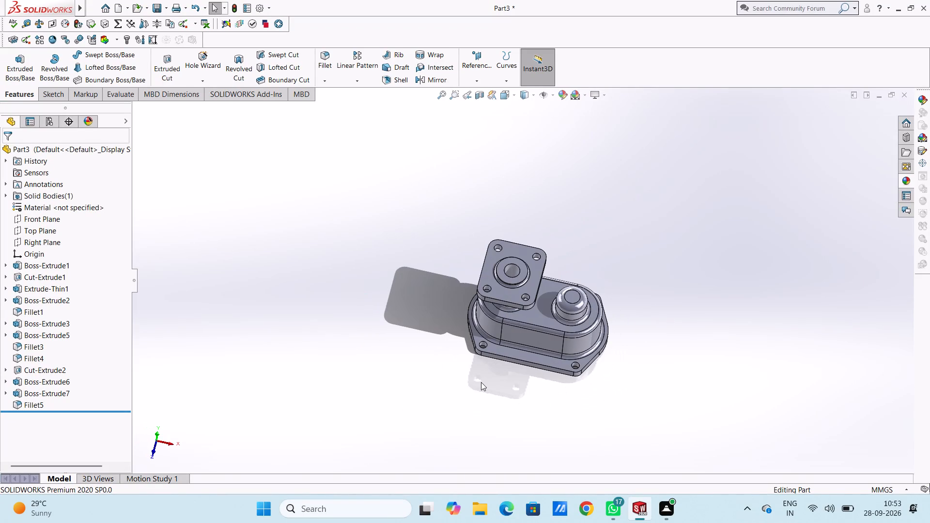
pyautogui.hotkey('ctrl', '7')
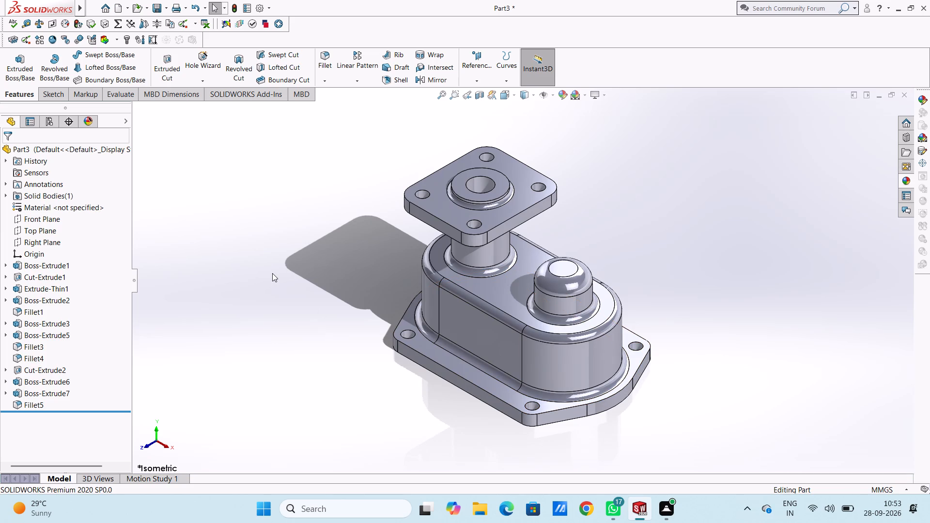
# Set up a reference plane parallel to the Front Plane with an offset distance of 50 mm.
pyautogui.hotkey('ctrl', '5')
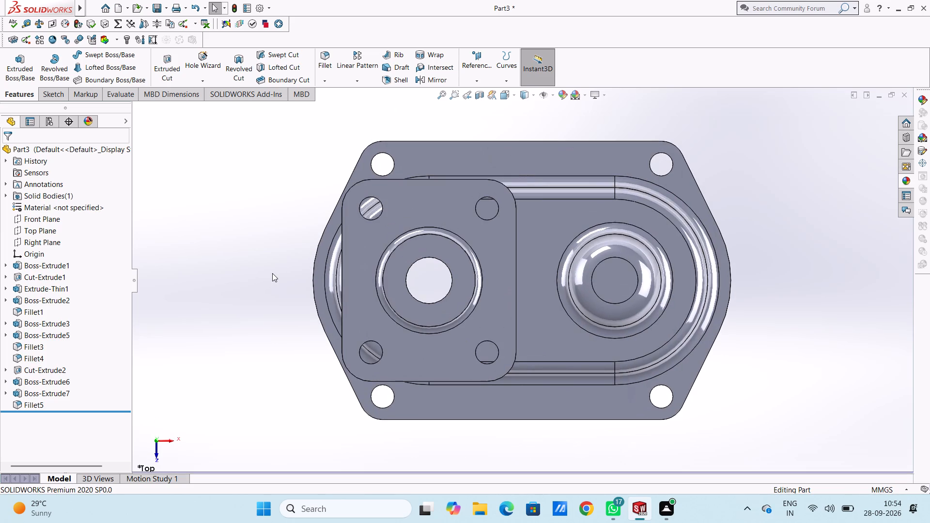
pyautogui.click(481, 57)
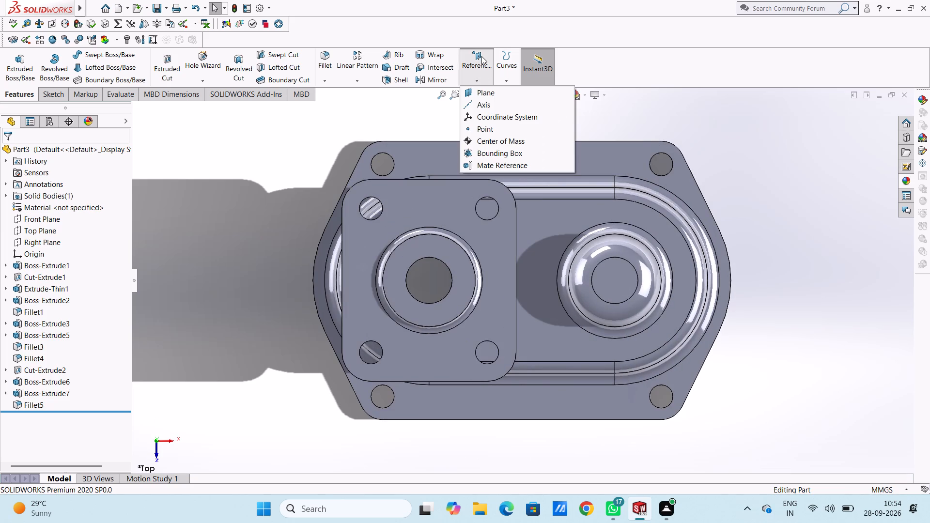
pyautogui.click(484, 88)
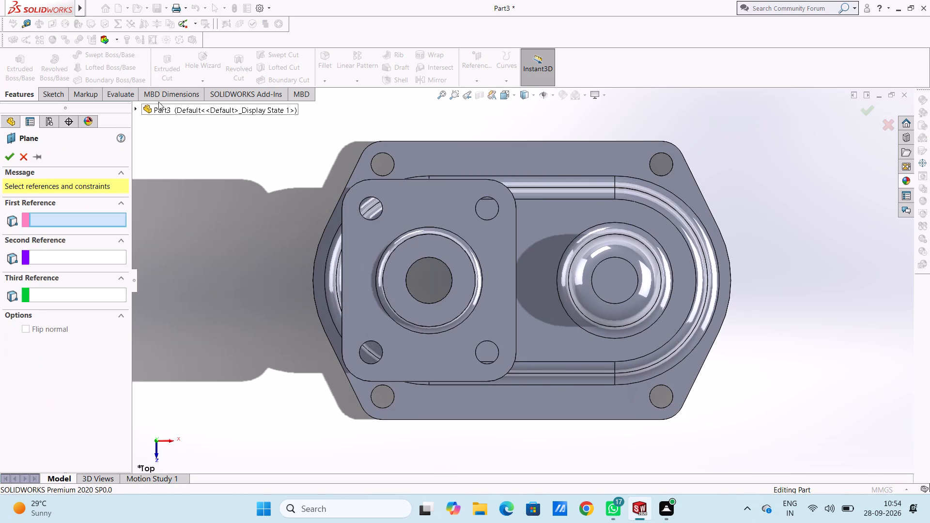
pyautogui.click(161, 109)
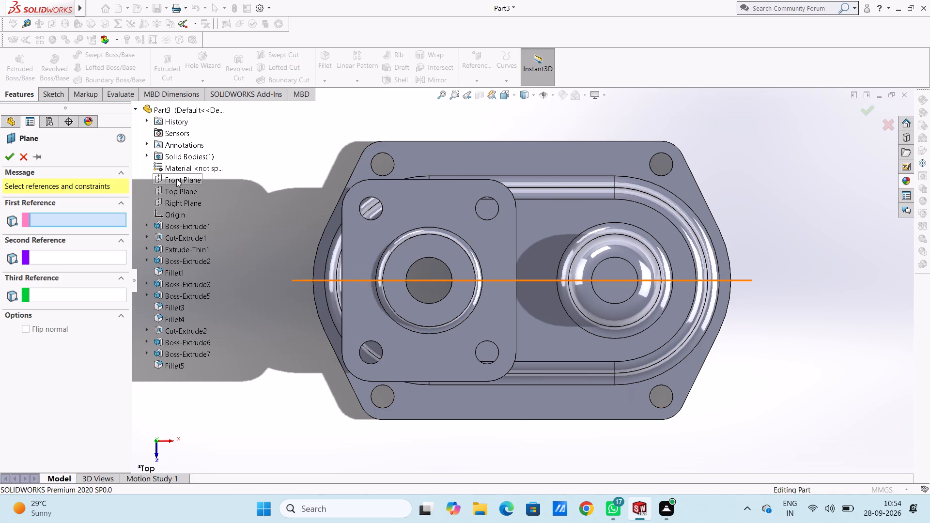
pyautogui.click(176, 179)
pyautogui.doubleClick(67, 302)
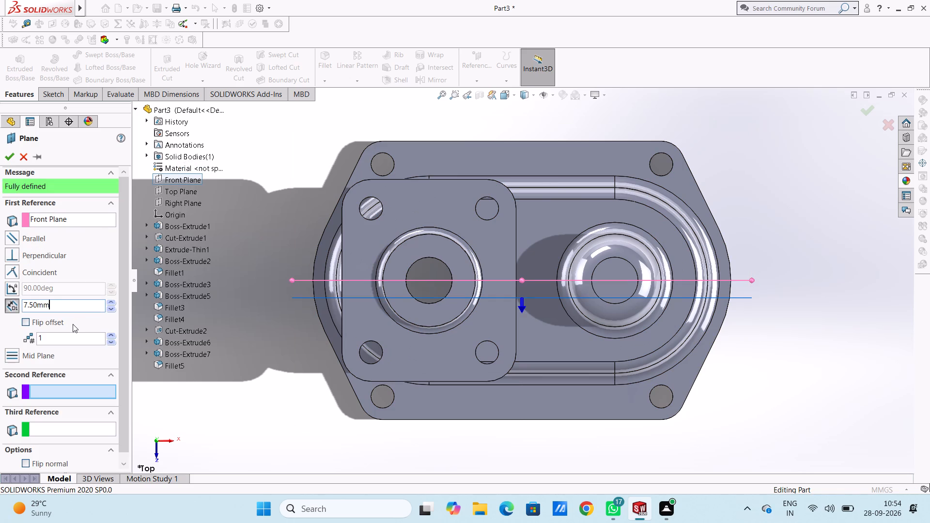
pyautogui.write('50')
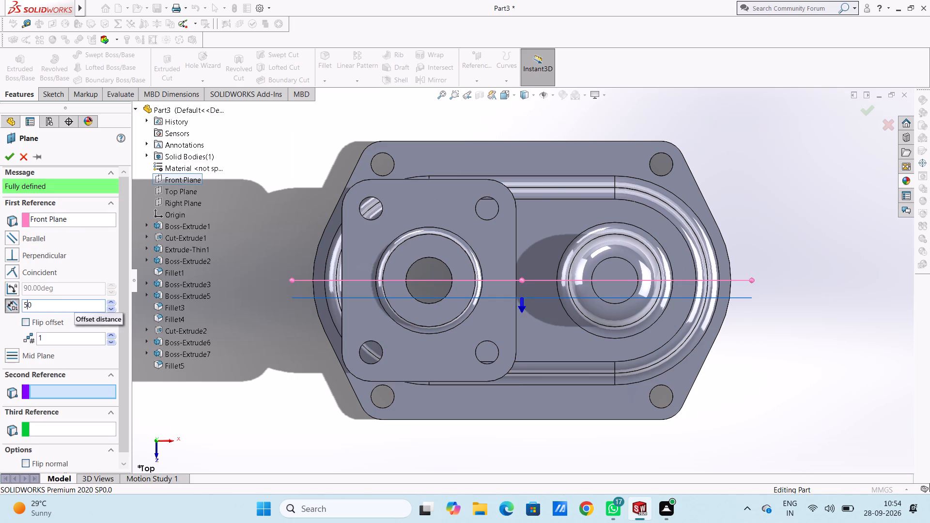
pyautogui.press('Return')
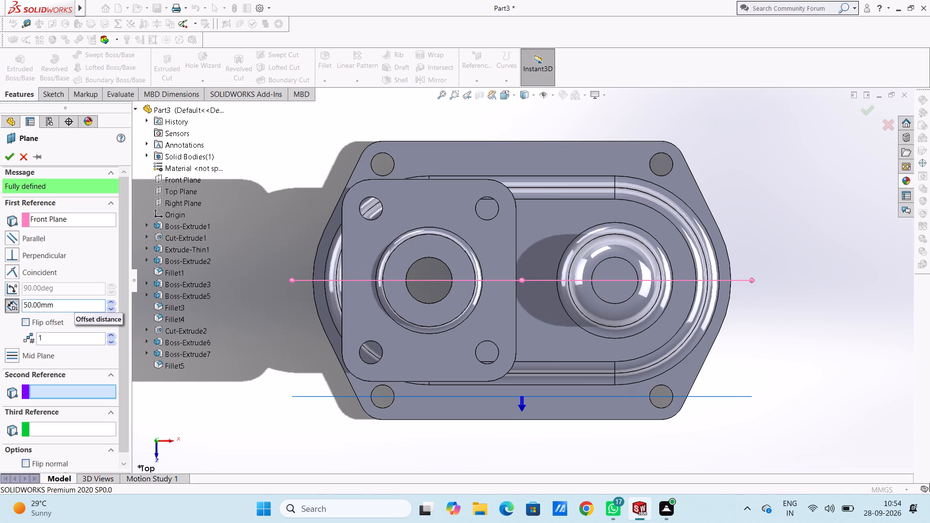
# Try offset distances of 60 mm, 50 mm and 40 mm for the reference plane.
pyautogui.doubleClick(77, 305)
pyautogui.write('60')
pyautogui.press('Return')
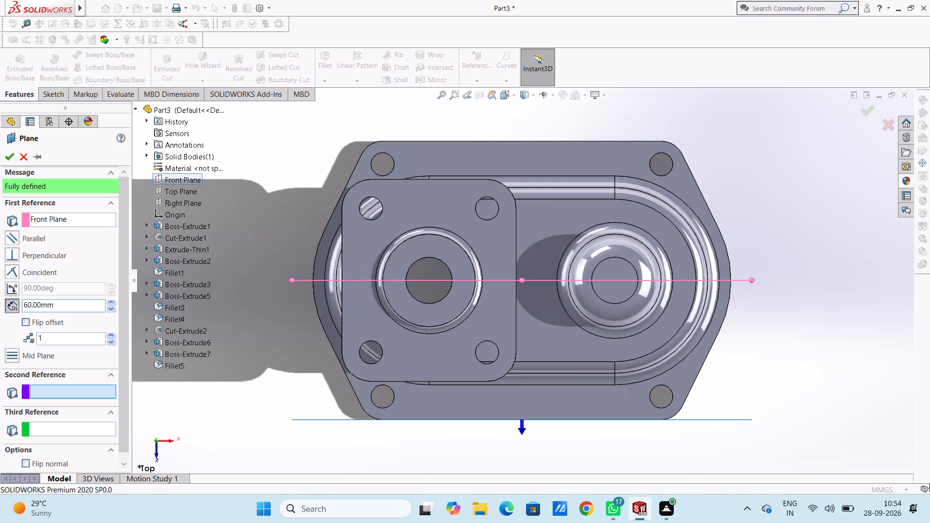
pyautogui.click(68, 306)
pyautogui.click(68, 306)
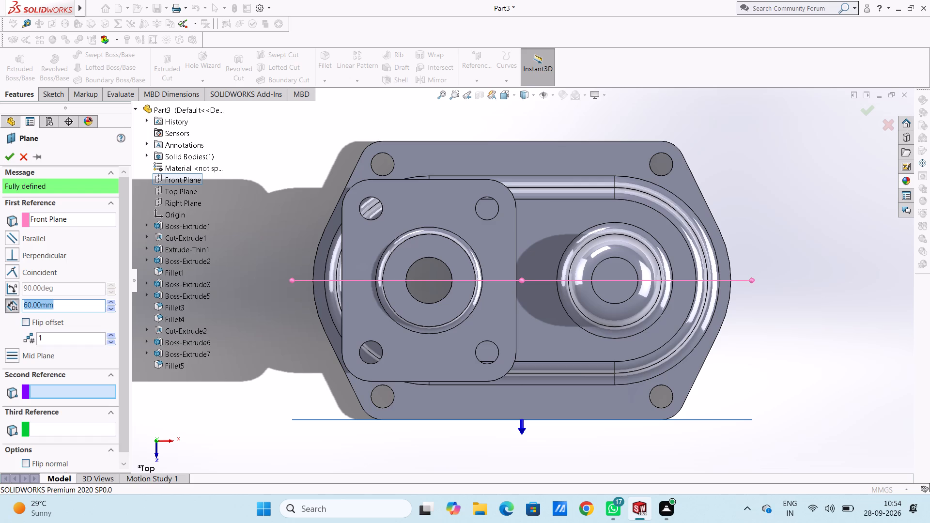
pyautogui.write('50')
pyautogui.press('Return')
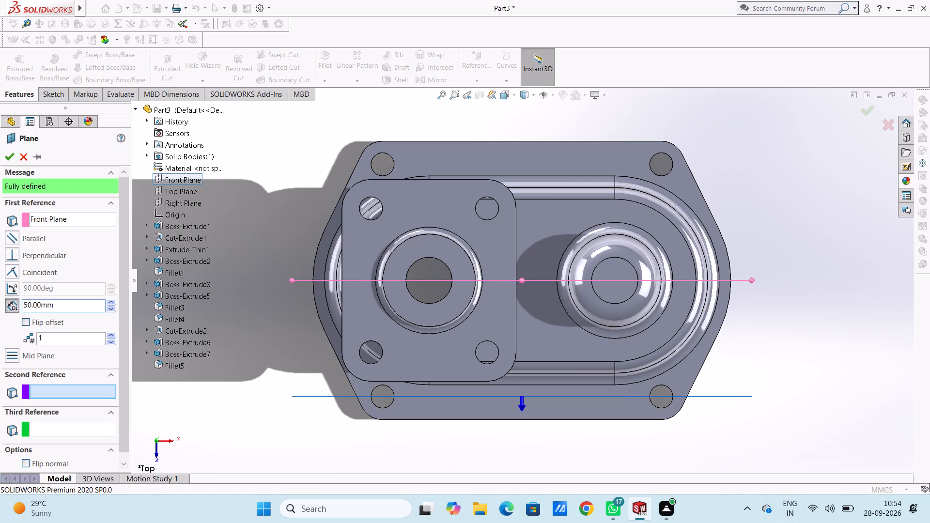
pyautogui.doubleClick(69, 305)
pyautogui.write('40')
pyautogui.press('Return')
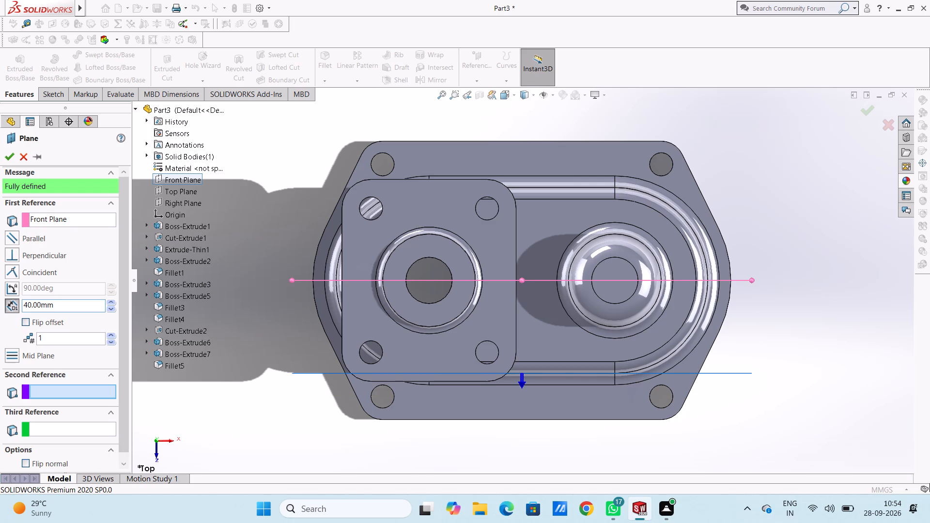
# Set the reference plane's offset from the Front Plane to 55 mm and create the plane.
pyautogui.doubleClick(65, 305)
pyautogui.write('55')
pyautogui.press('Return')
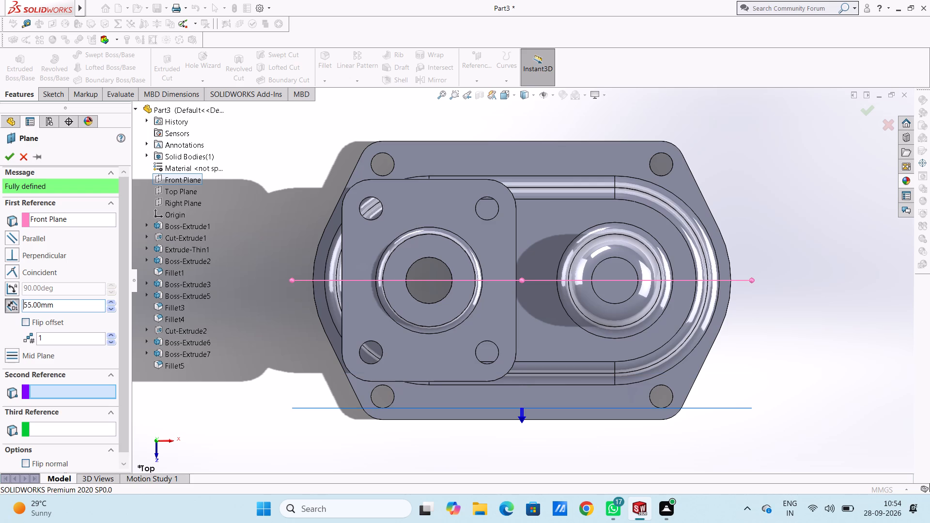
pyautogui.click(10, 160)
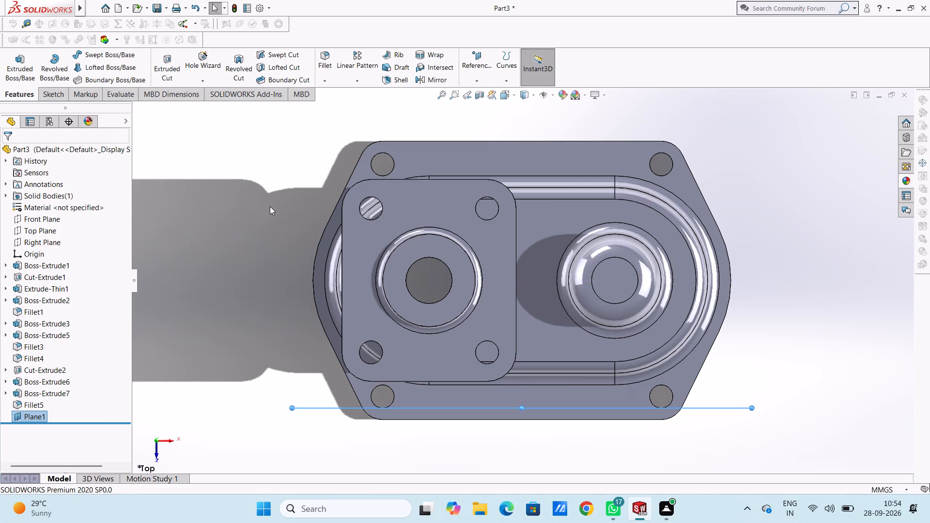
pyautogui.click(270, 206)
# Sketch two concentric circles of 10 mm and 5 mm radius on the new plane, centred about 33 mm directly above the origin.
pyautogui.moveTo(243, 326); pyautogui.dragTo(240, 287, button='middle')
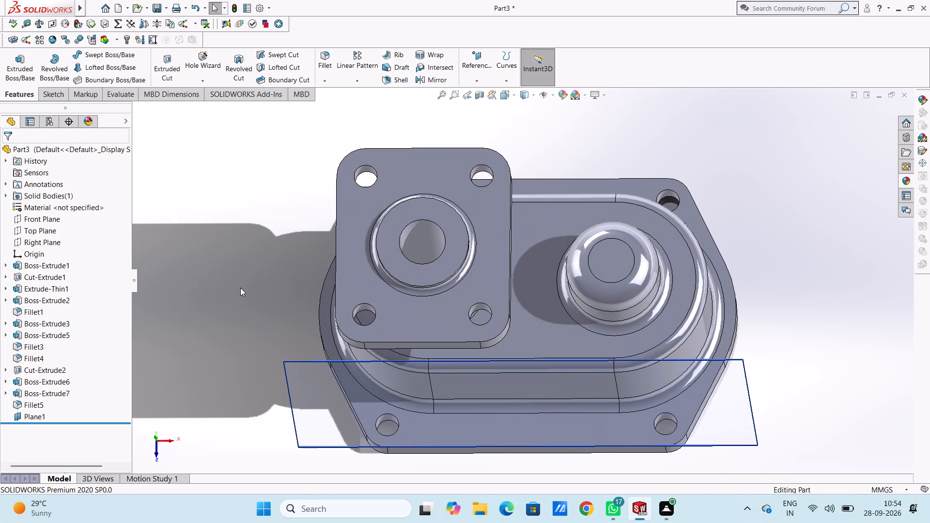
pyautogui.hotkey('ctrl', '1')
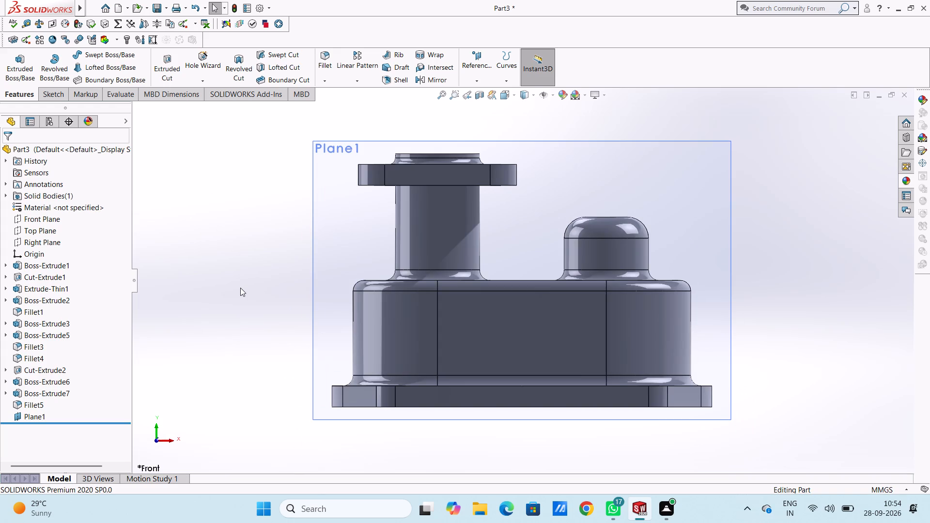
pyautogui.click(340, 248)
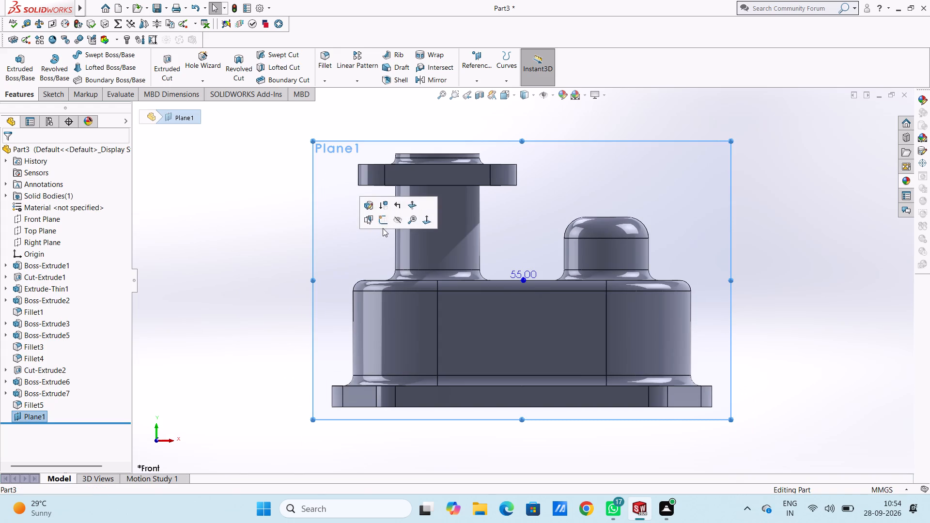
pyautogui.click(383, 226)
pyautogui.click(295, 244)
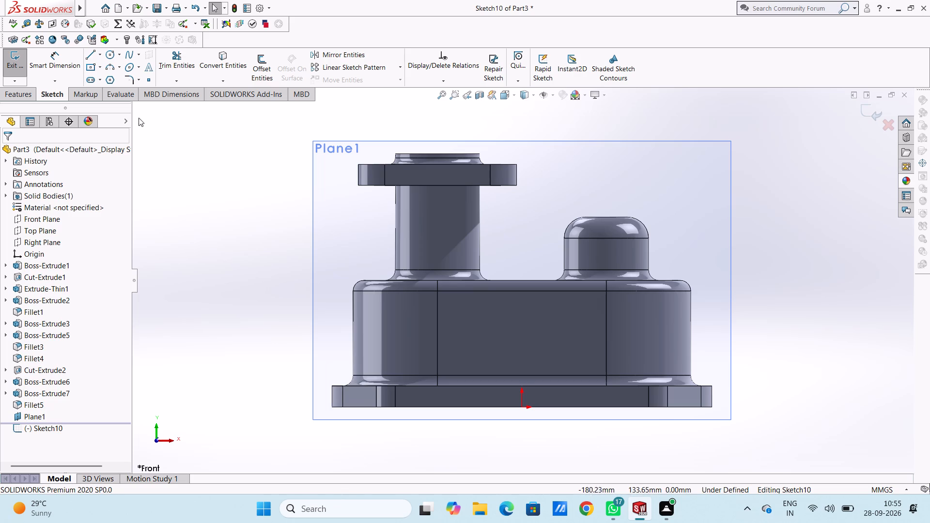
pyautogui.click(111, 56)
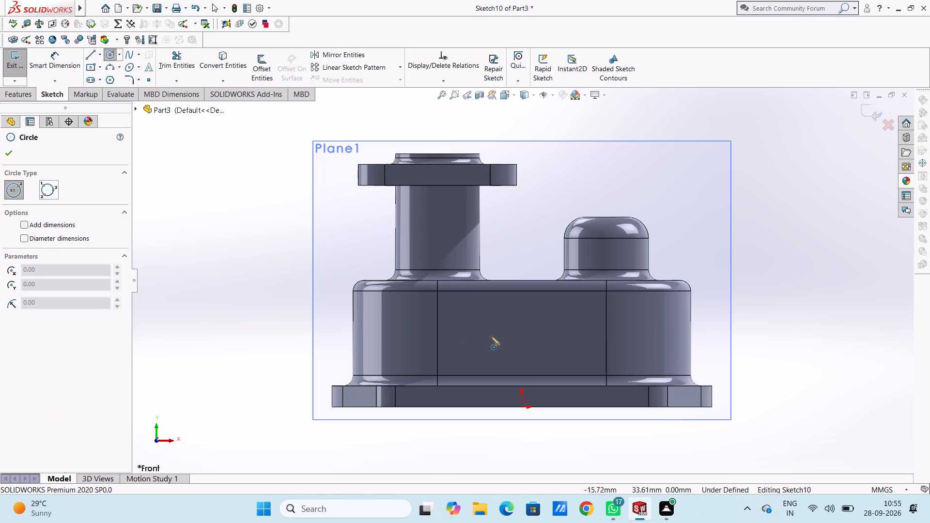
pyautogui.click(522, 337)
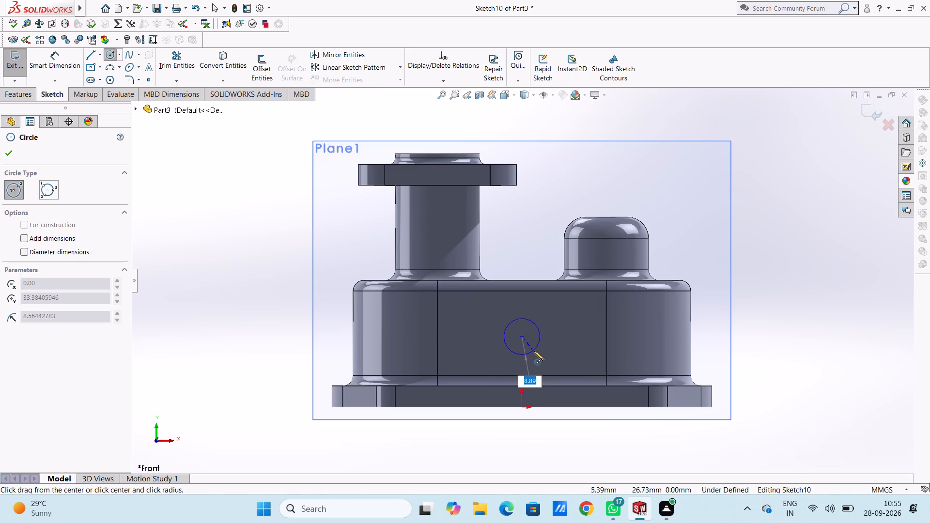
pyautogui.write('10')
pyautogui.press('Return')
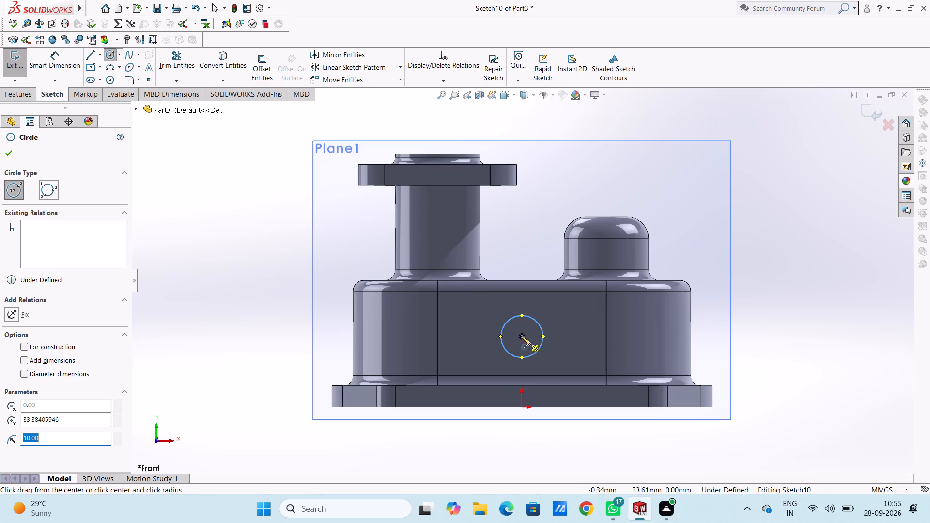
pyautogui.click(521, 336)
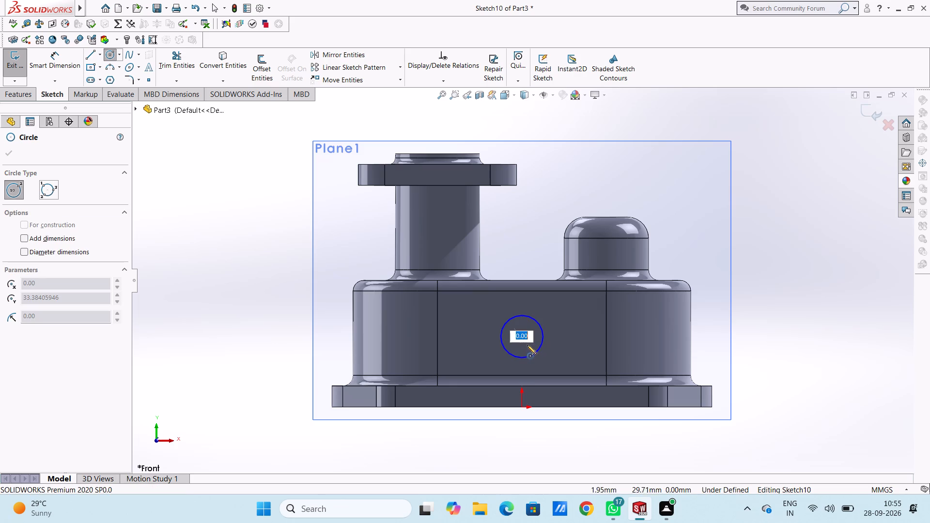
pyautogui.press('5')
pyautogui.press('Return')
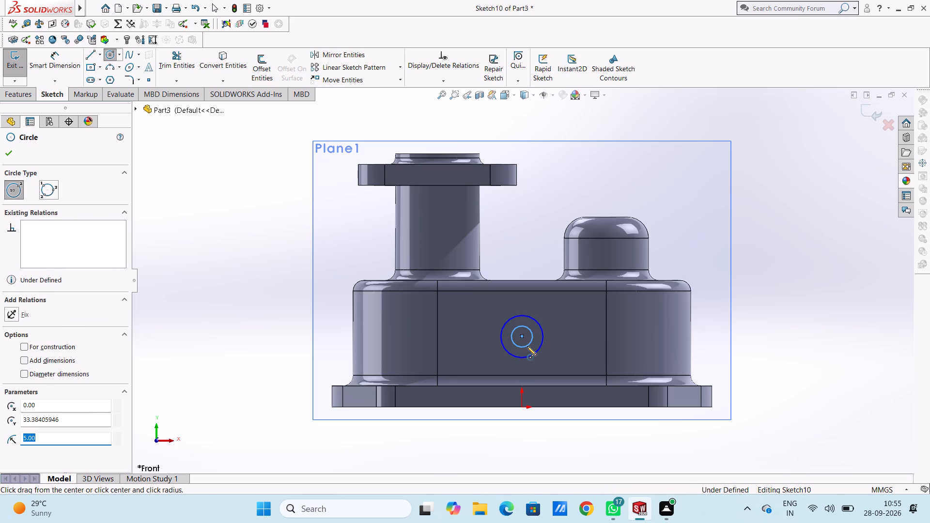
pyautogui.press('Escape')
pyautogui.press('Escape')
pyautogui.press('Escape')
# Dimension the two concentric circles with diameters of 20 mm for the outer and 10 mm for the inner.
pyautogui.scroll(2, 527, 346)
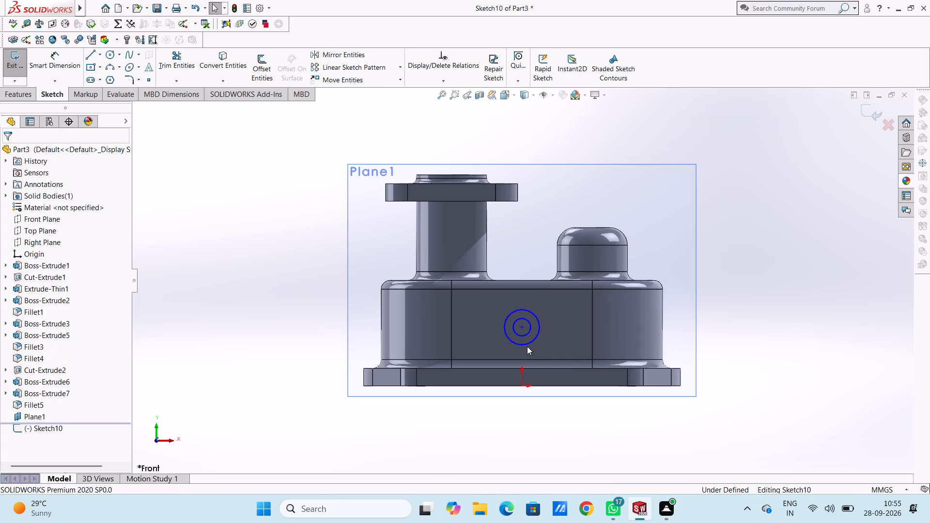
pyautogui.click(57, 60)
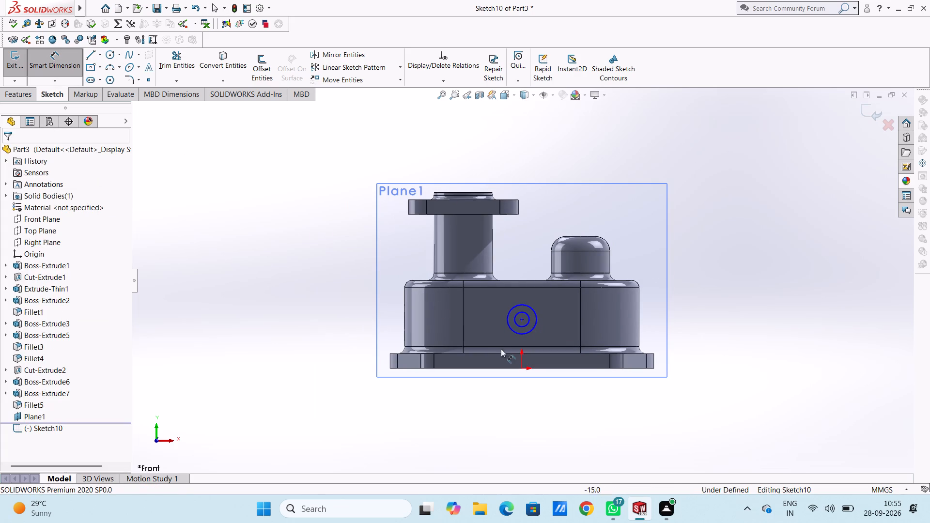
pyautogui.click(528, 332)
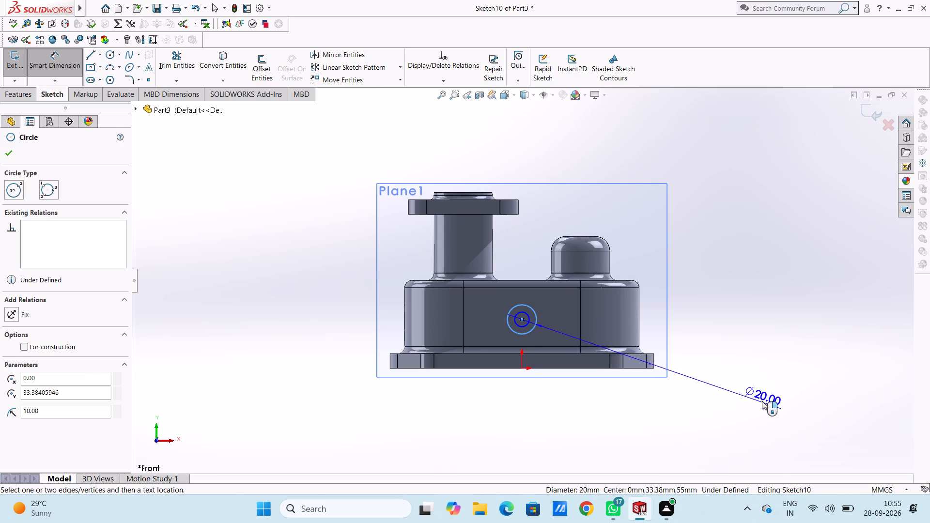
pyautogui.click(787, 392)
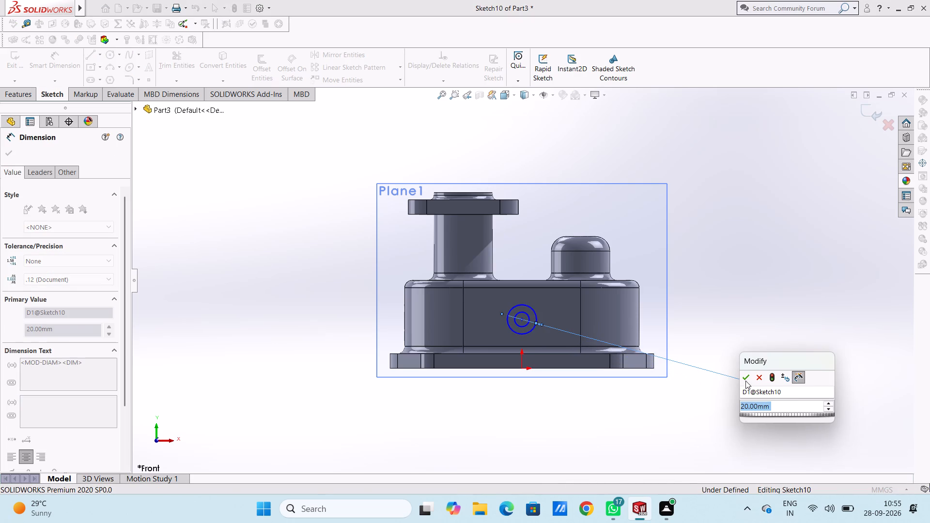
pyautogui.click(745, 376)
pyautogui.click(739, 334)
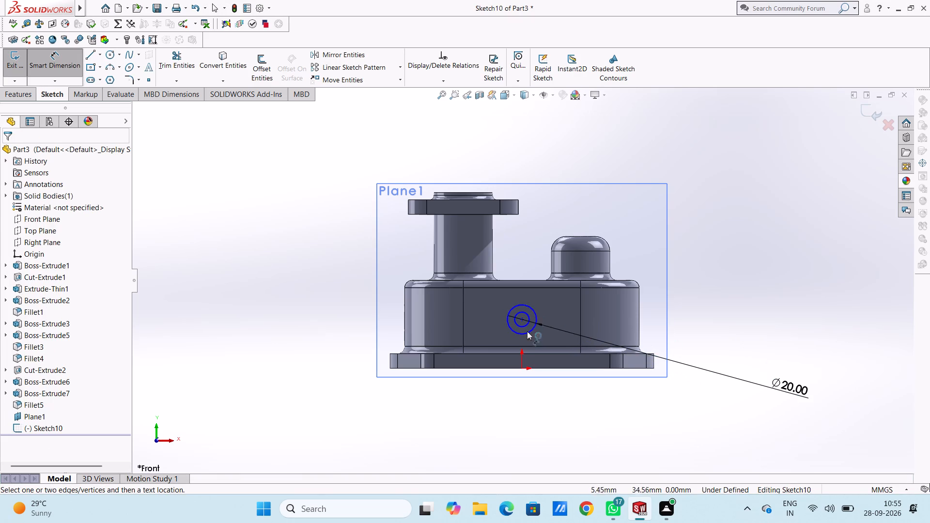
pyautogui.click(525, 328)
pyautogui.click(720, 429)
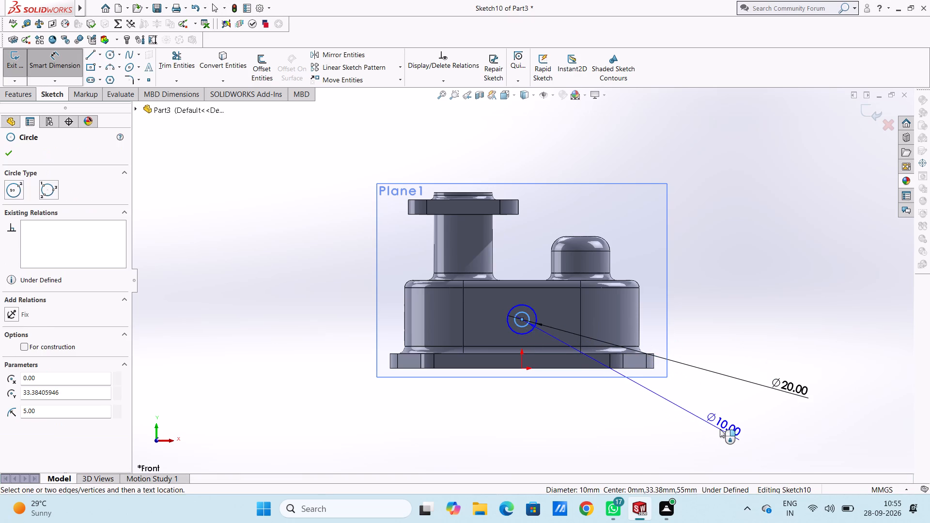
pyautogui.click(680, 412)
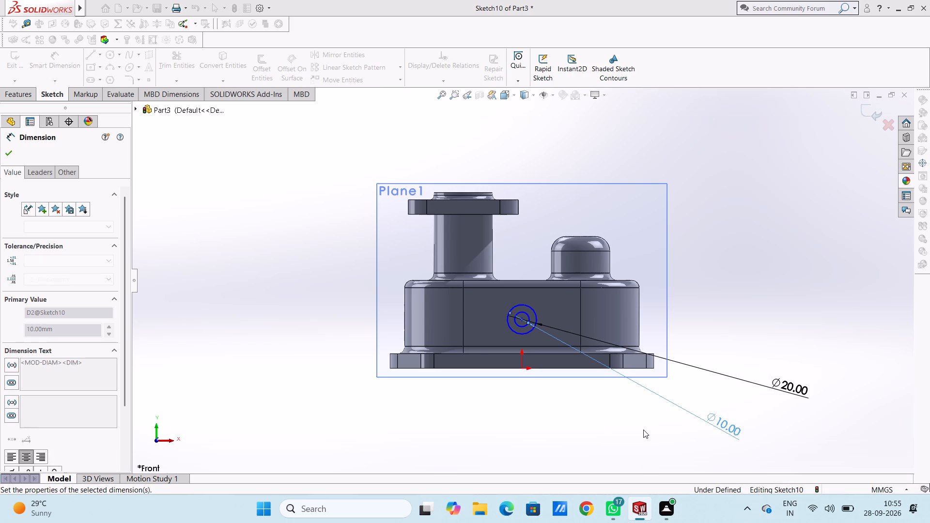
pyautogui.click(643, 430)
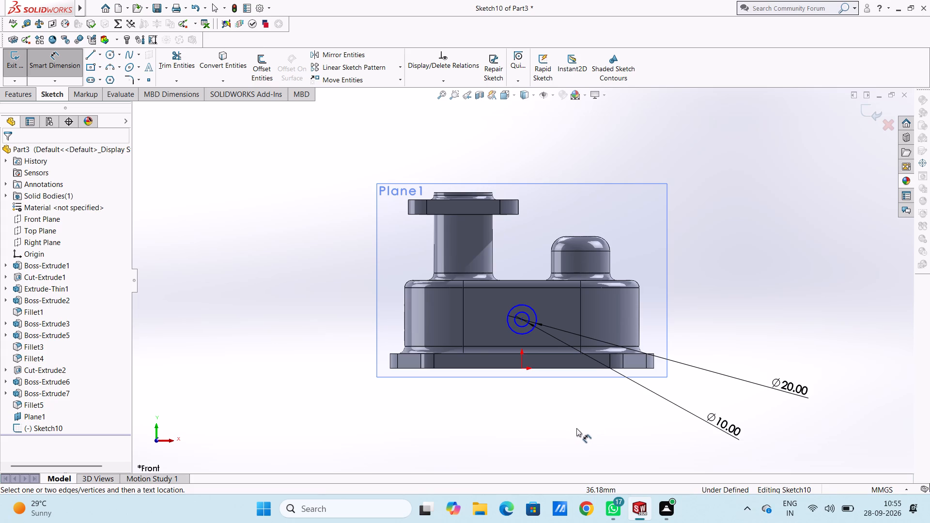
# Dimension the circles' centre at a height of 25 mm above the base plate's bottom edge.
pyautogui.click(560, 368)
pyautogui.click(521, 321)
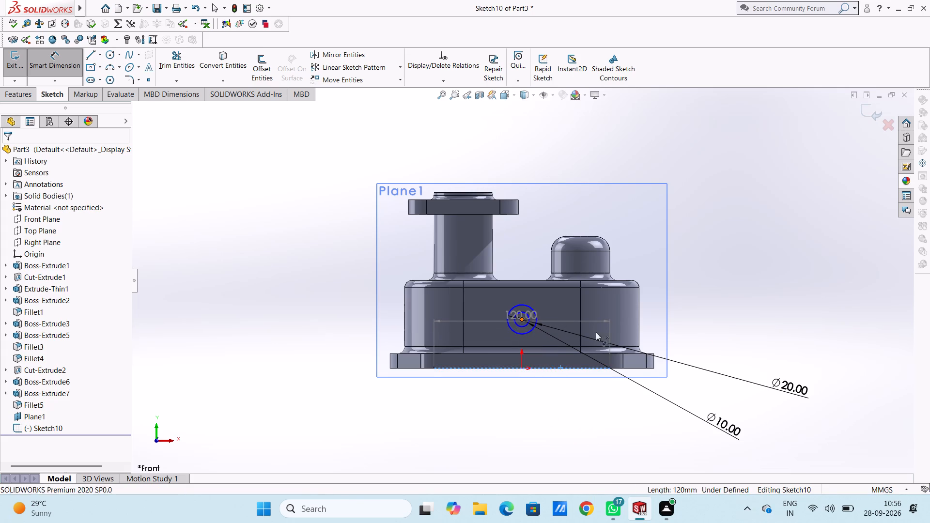
pyautogui.click(816, 360)
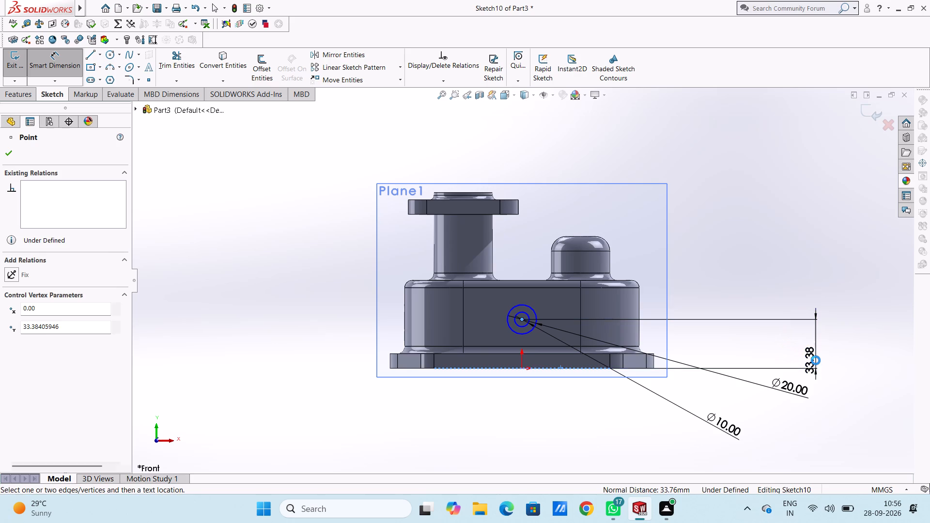
pyautogui.write('25')
pyautogui.press('Return')
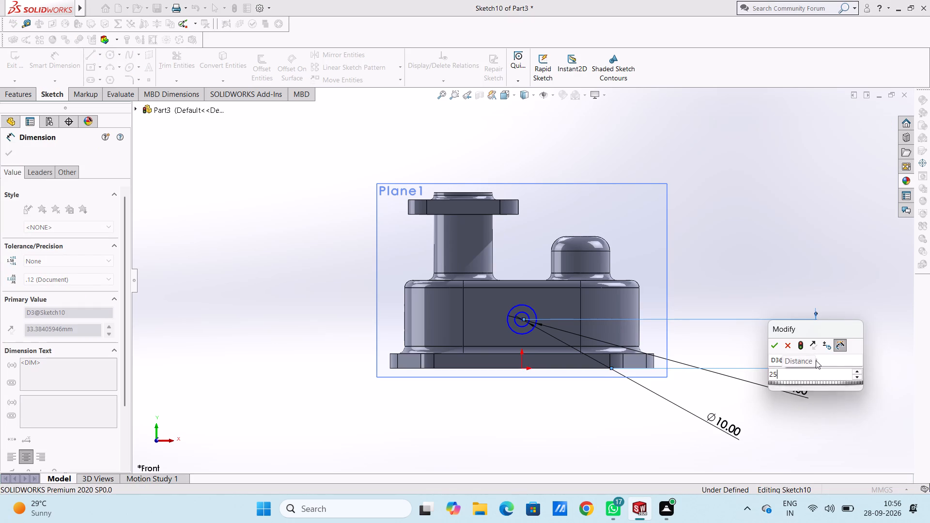
pyautogui.click(199, 330)
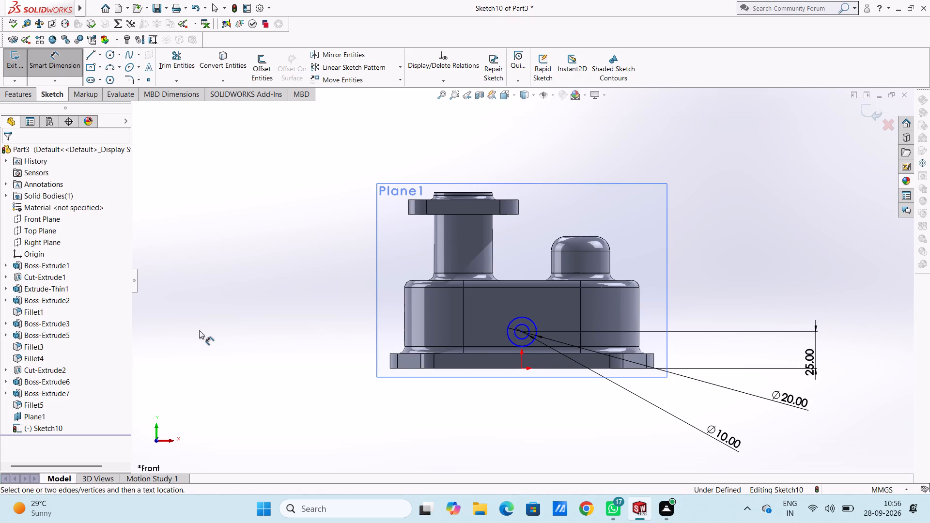
# Dimension the horizontal distance from the circles' centre to the nearby vertical edge of the cap's flat side as 40 mm.
pyautogui.click(524, 332)
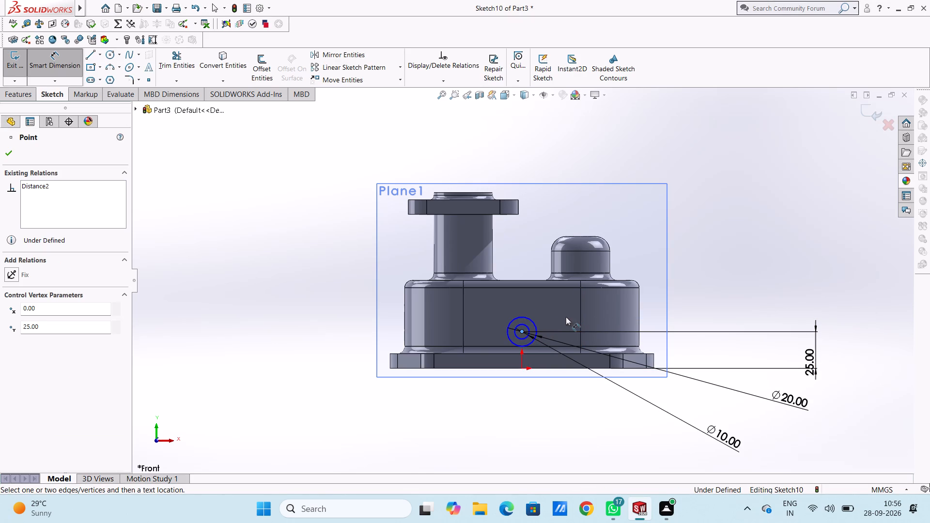
pyautogui.click(580, 322)
pyautogui.click(565, 139)
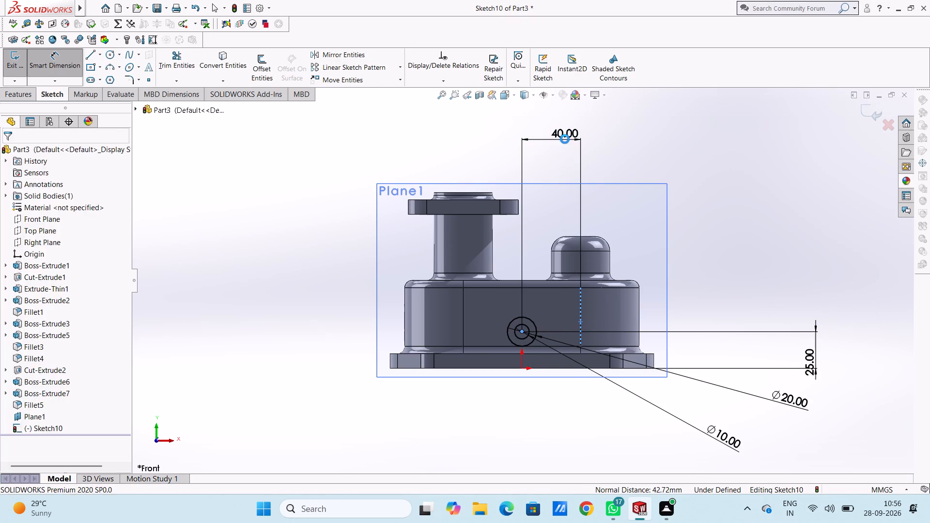
pyautogui.click(518, 126)
pyautogui.click(493, 130)
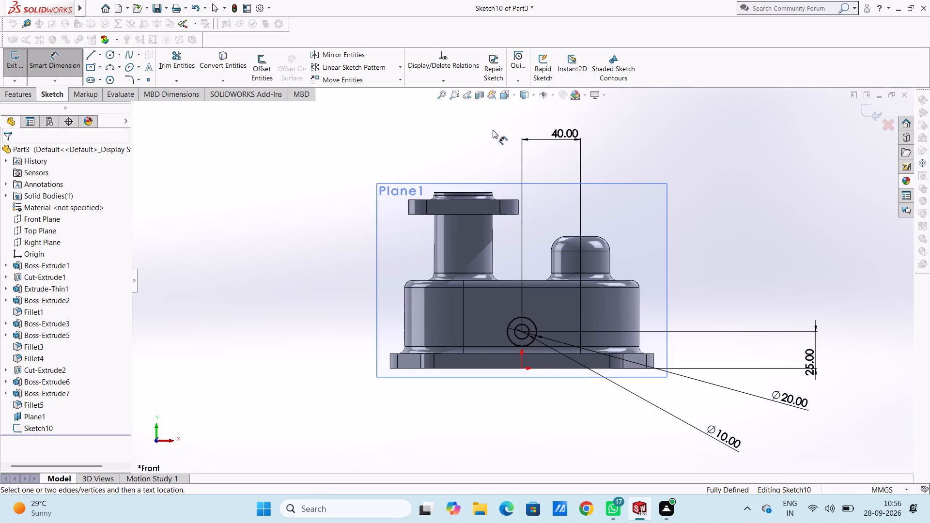
pyautogui.click(287, 188)
pyautogui.click(49, 66)
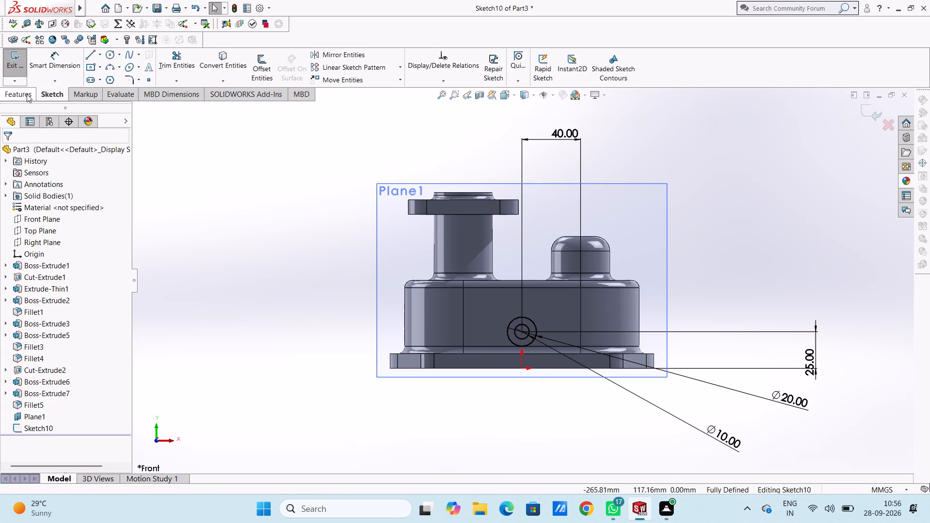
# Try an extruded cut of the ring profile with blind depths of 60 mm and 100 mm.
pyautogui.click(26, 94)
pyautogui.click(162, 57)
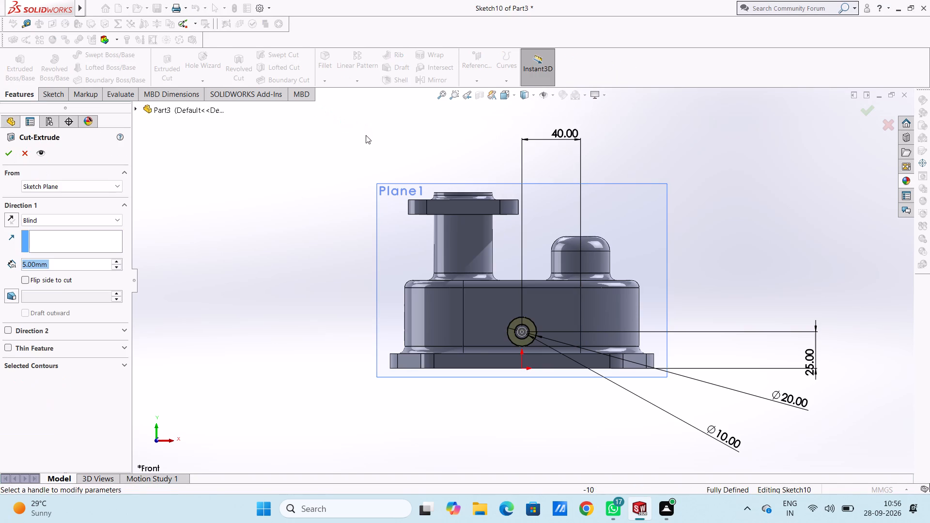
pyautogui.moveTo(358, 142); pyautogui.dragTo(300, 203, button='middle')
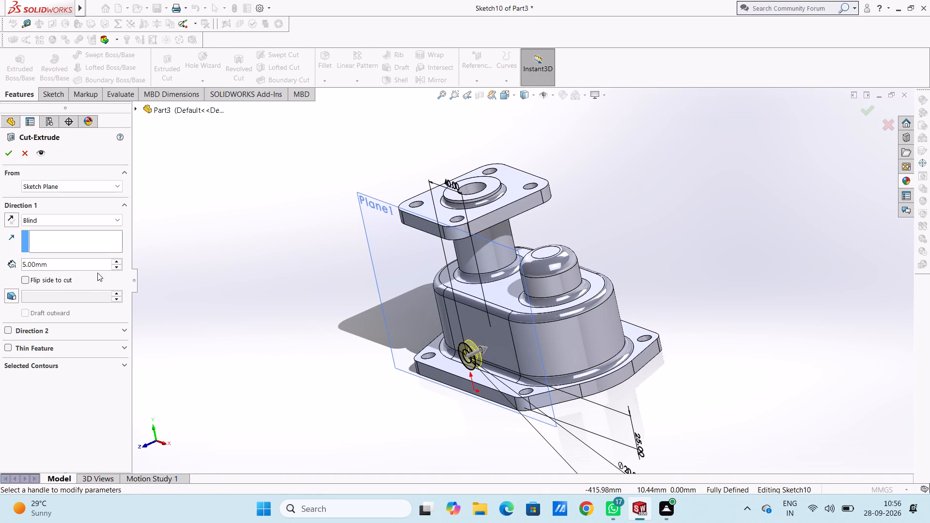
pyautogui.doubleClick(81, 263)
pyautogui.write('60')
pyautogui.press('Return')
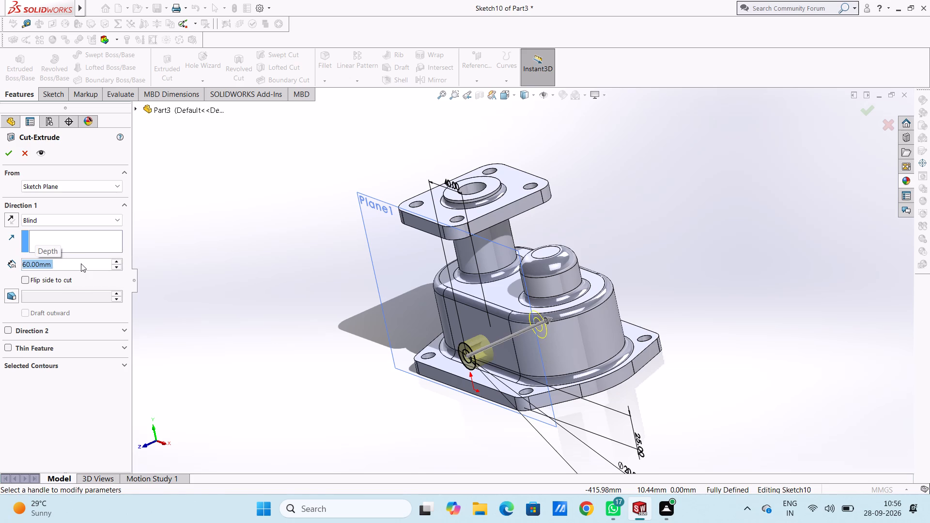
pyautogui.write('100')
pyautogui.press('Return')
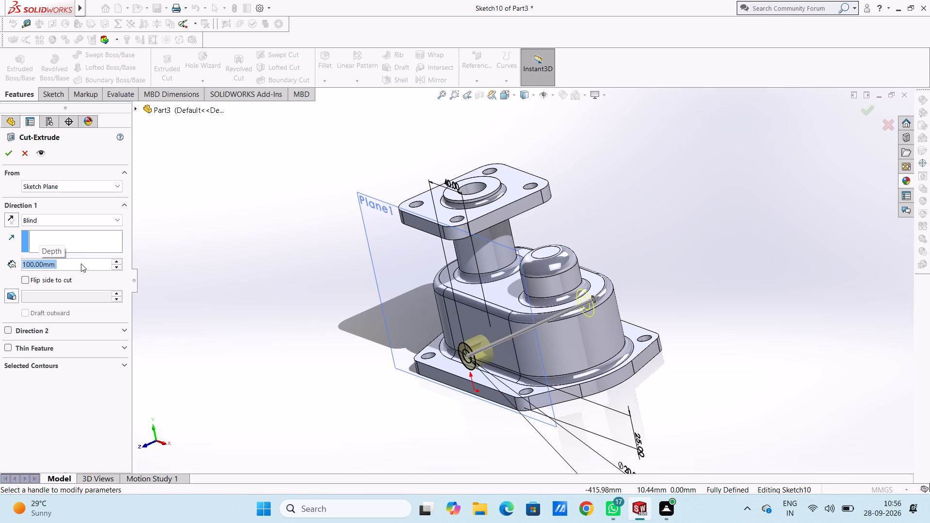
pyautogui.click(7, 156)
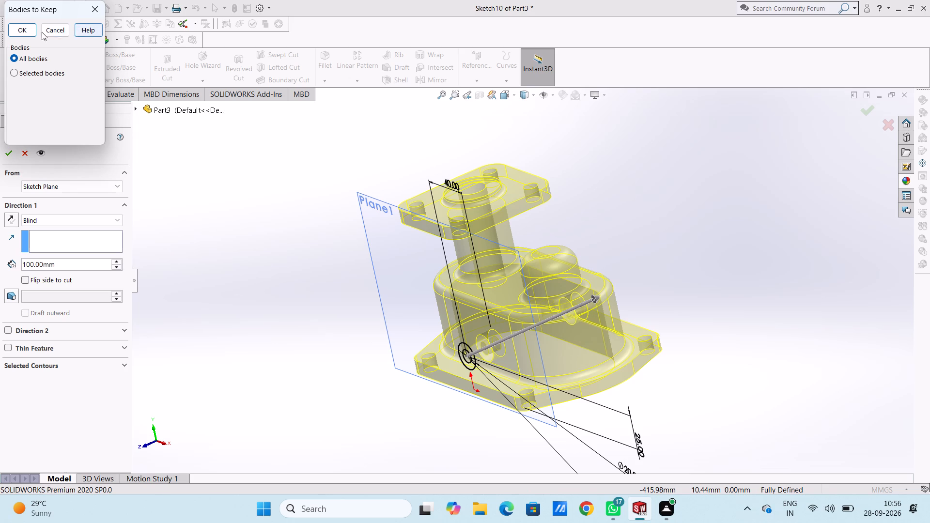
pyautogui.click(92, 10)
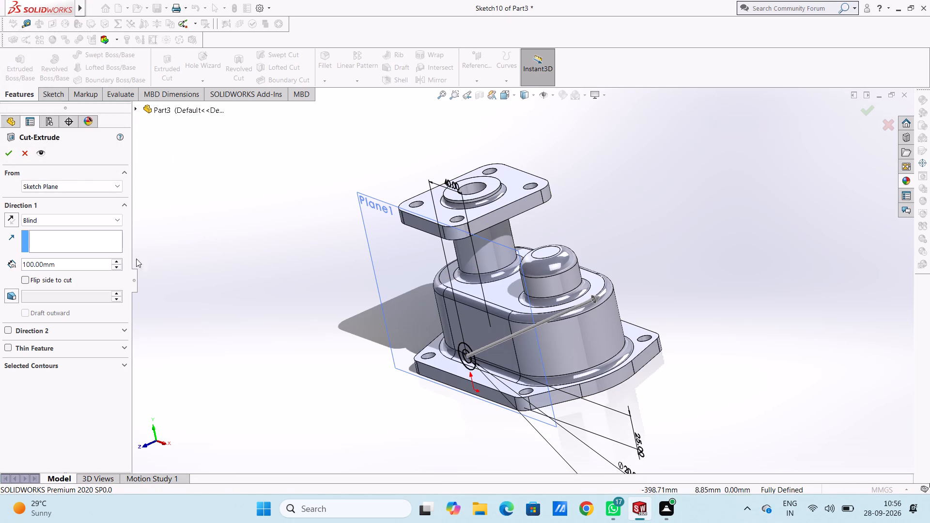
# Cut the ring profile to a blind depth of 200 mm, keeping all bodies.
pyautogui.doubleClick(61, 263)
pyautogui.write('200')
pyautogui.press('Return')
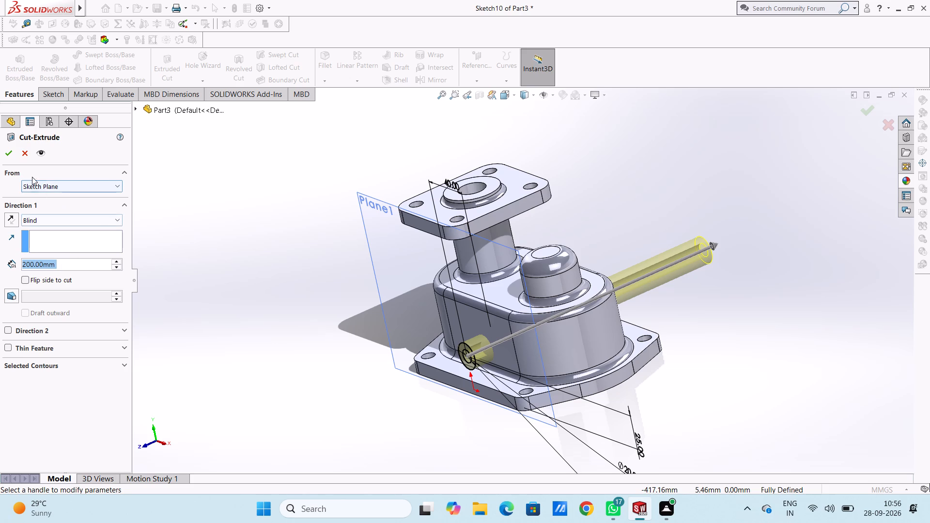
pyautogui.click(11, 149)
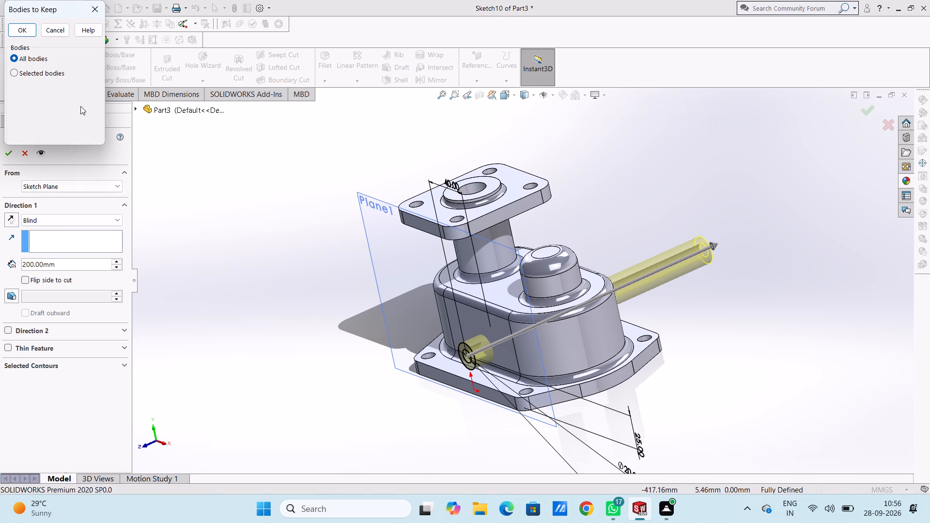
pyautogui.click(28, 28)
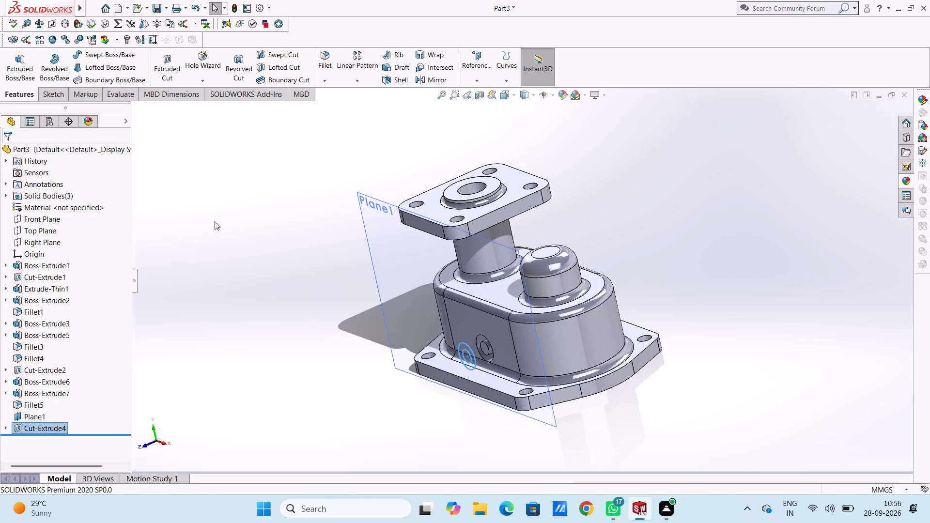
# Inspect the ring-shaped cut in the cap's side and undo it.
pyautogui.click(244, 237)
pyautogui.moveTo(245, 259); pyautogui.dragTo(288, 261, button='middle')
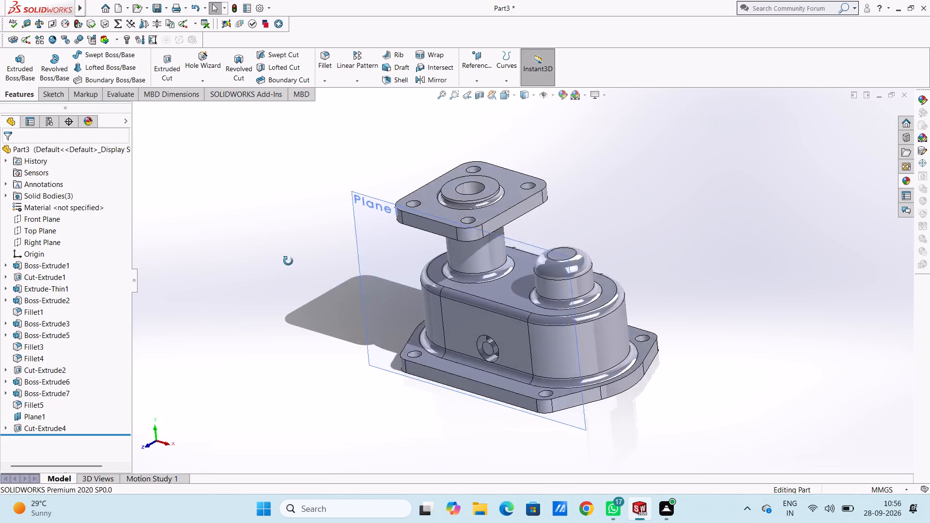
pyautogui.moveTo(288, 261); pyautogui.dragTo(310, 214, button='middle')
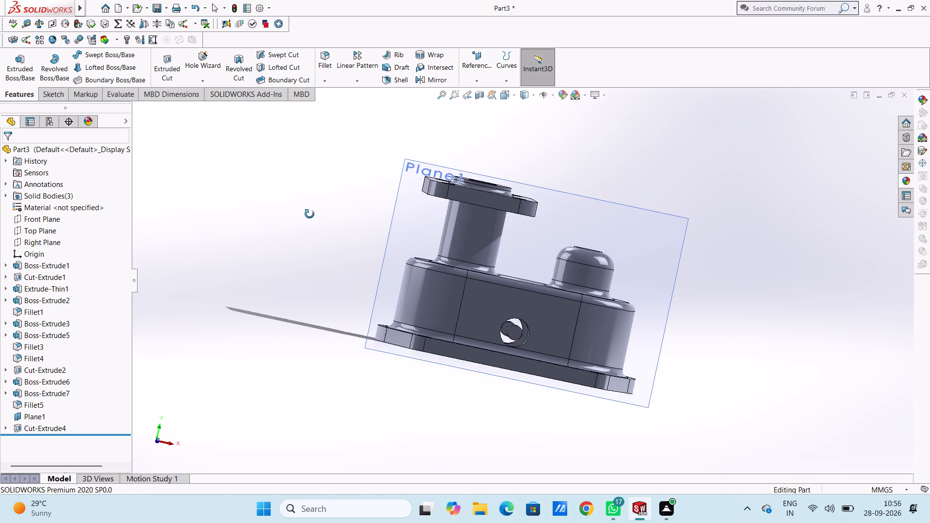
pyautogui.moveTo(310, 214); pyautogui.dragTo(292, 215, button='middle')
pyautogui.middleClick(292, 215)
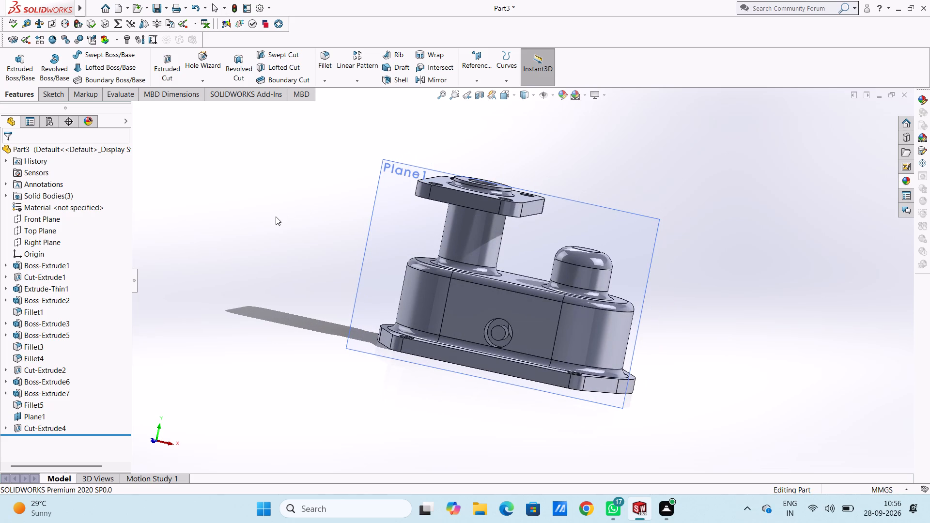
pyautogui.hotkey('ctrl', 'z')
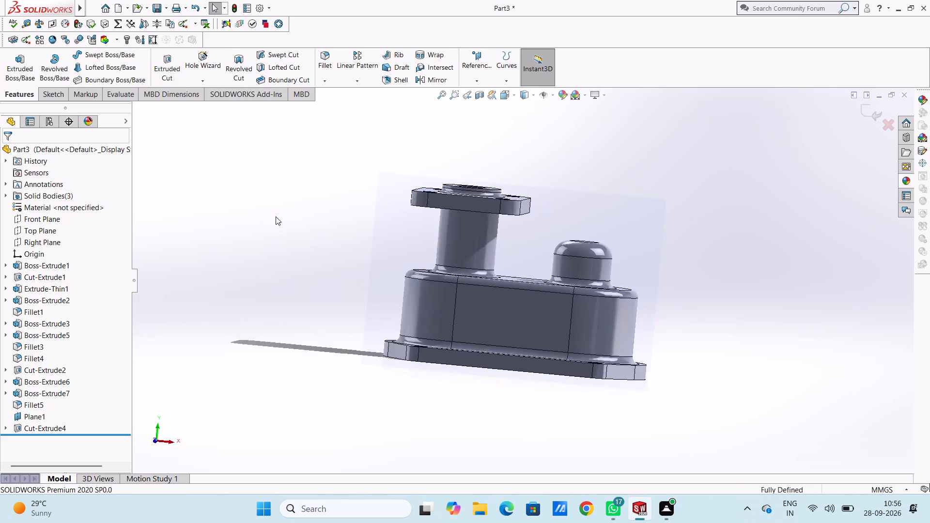
# Delete the inner 10 mm circle from the sketch together with its dimension.
pyautogui.click(526, 329)
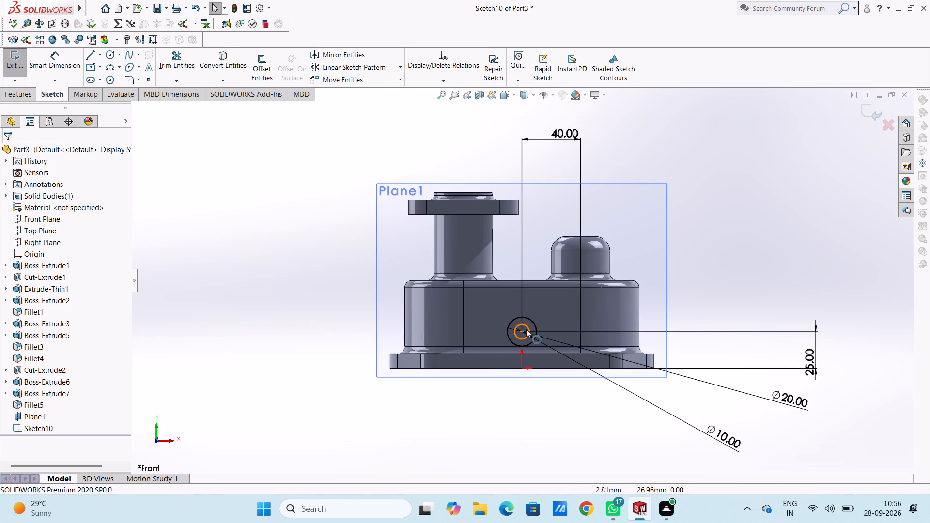
pyautogui.press('Delete')
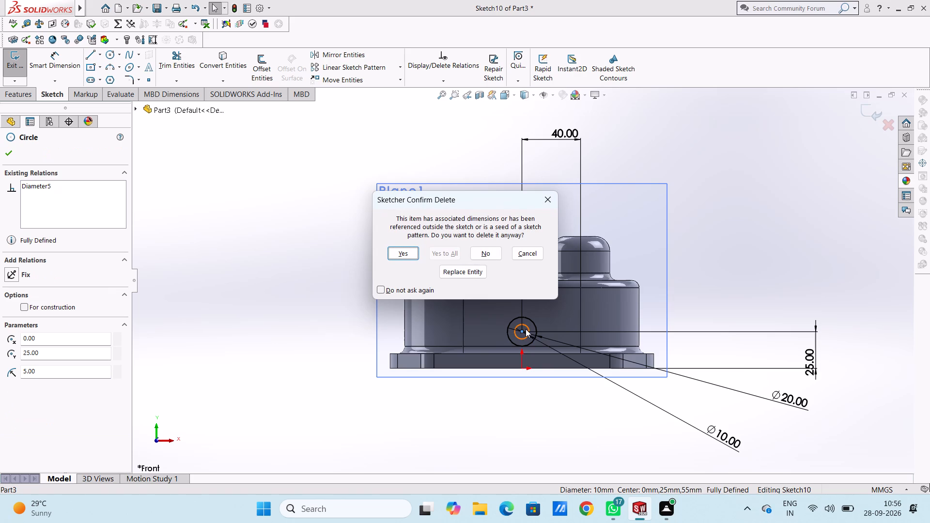
pyautogui.click(400, 247)
pyautogui.click(322, 267)
# Cut the 20 mm circle through both side walls of the cap with a blind depth of 200 mm and check it from the front.
pyautogui.moveTo(345, 264); pyautogui.dragTo(315, 272, button='middle')
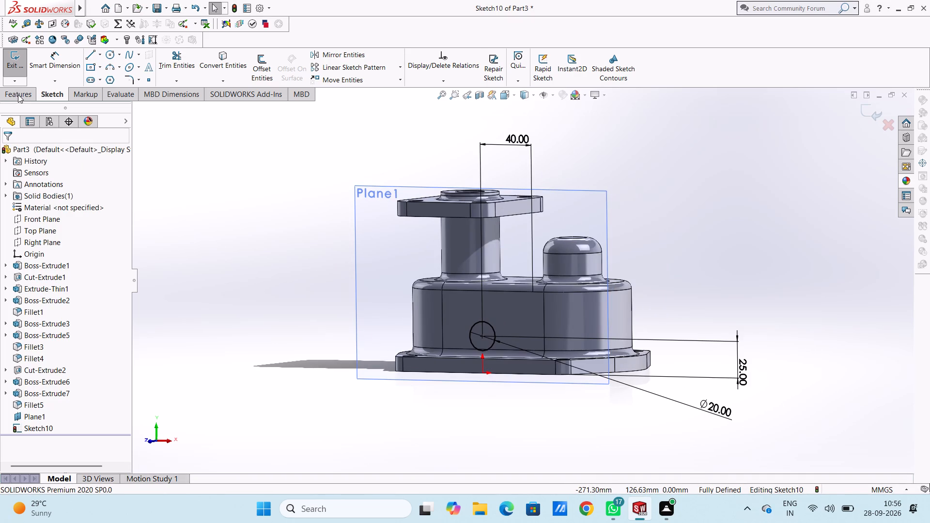
pyautogui.click(18, 94)
pyautogui.click(170, 63)
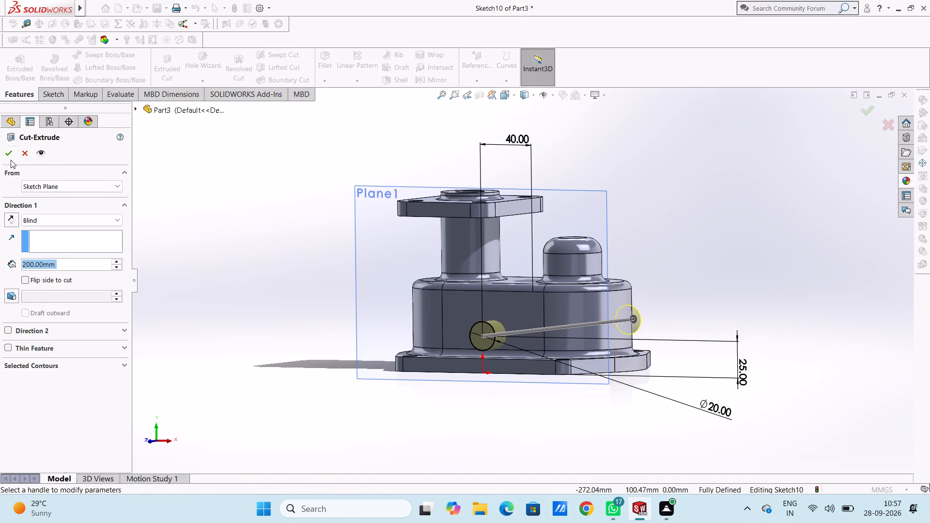
pyautogui.click(9, 156)
pyautogui.click(213, 243)
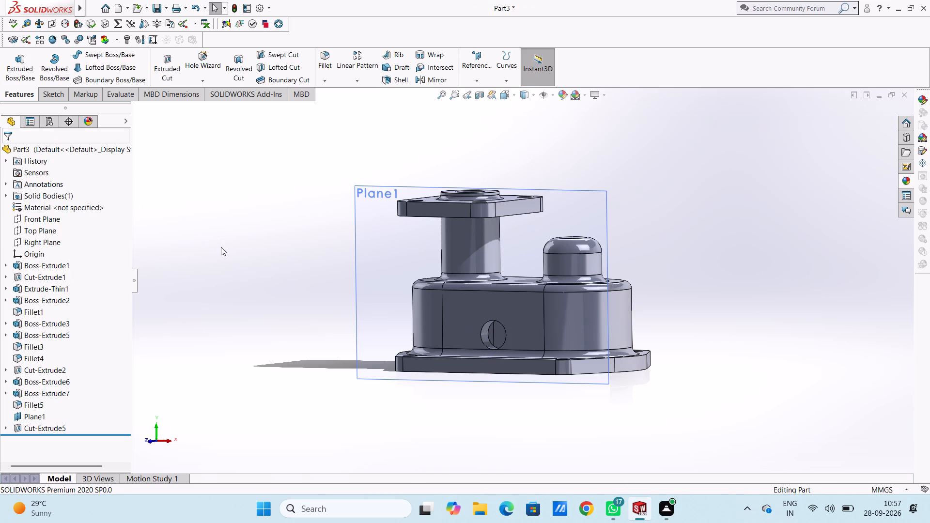
pyautogui.moveTo(217, 247); pyautogui.dragTo(249, 240, button='middle')
pyautogui.hotkey('ctrl', '1')
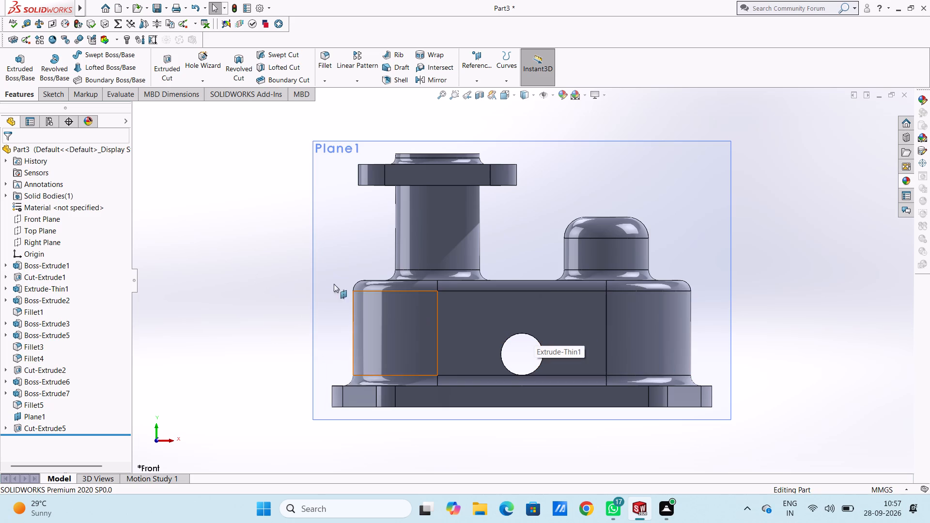
# Start a sketch on Plane1 and draw two concentric circles of 10 mm and 5 mm radius centred on the cap's cross hole.
pyautogui.click(343, 231)
pyautogui.click(385, 203)
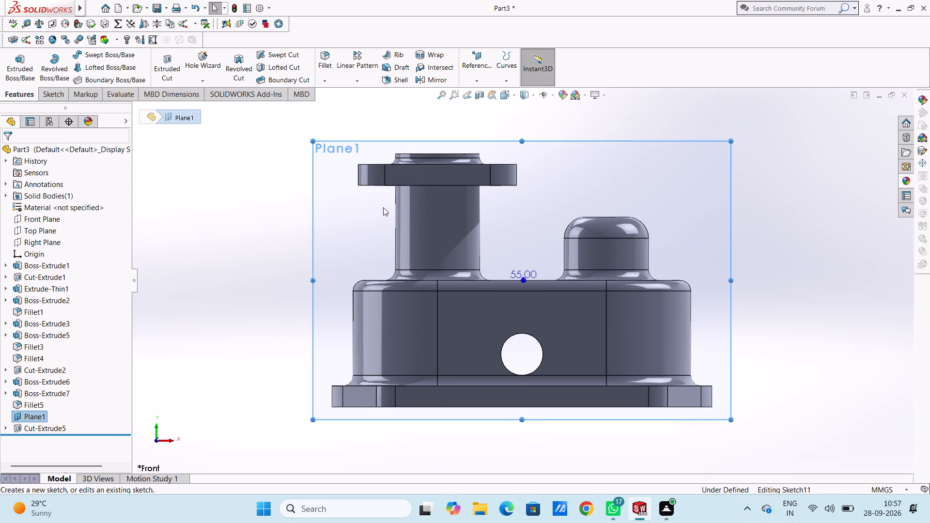
pyautogui.click(278, 224)
pyautogui.click(105, 52)
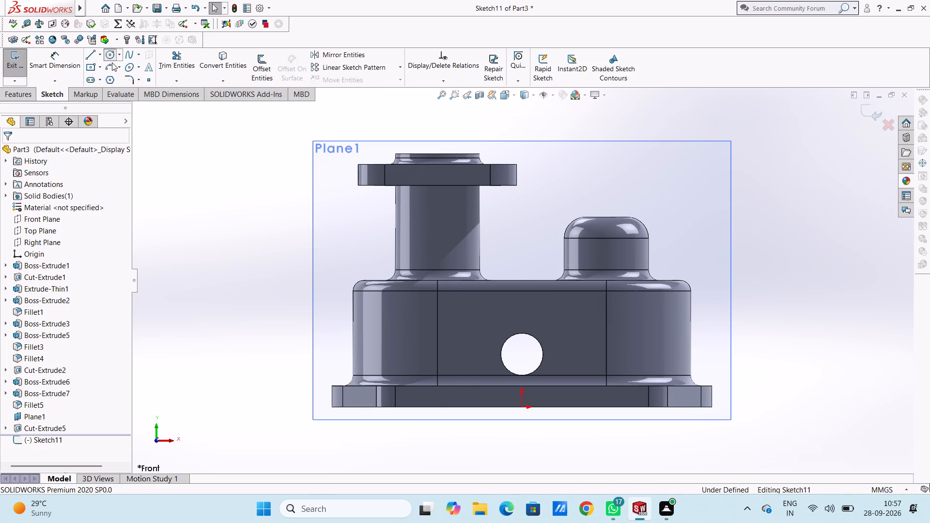
pyautogui.click(520, 353)
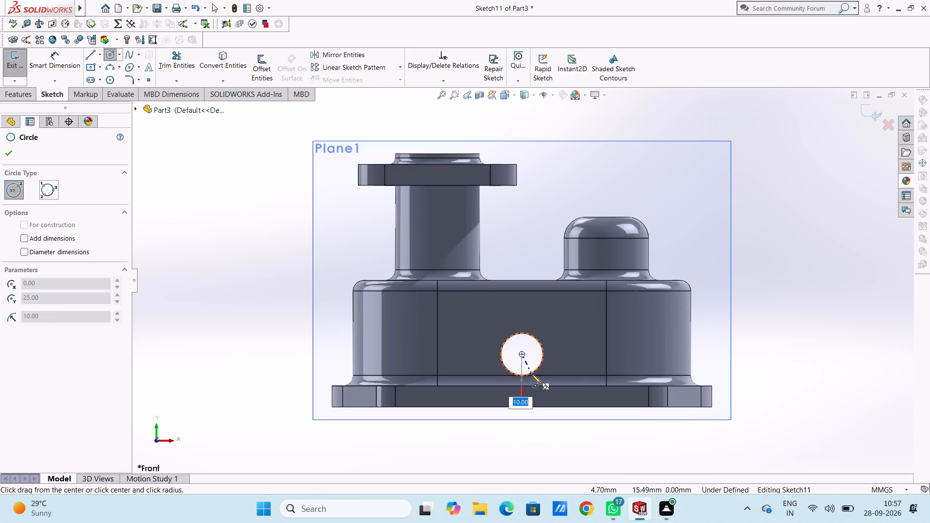
pyautogui.click(532, 374)
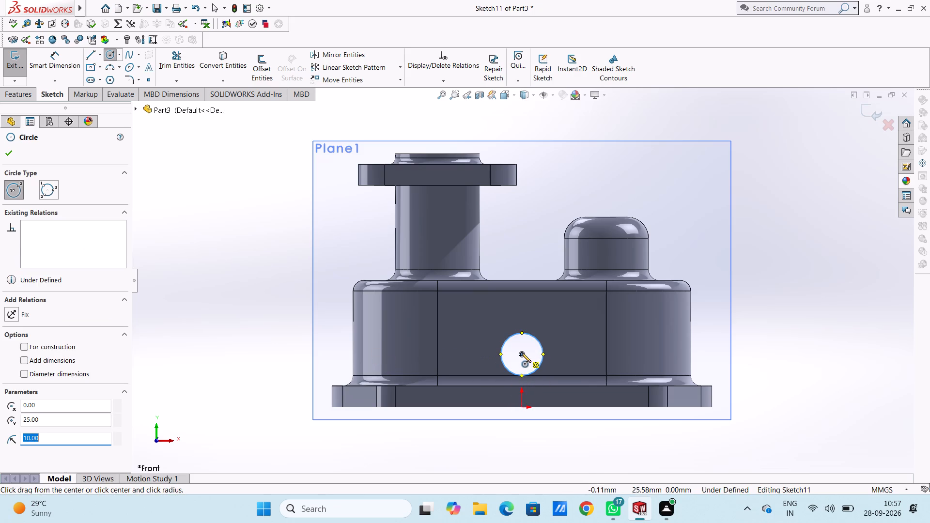
pyautogui.click(522, 353)
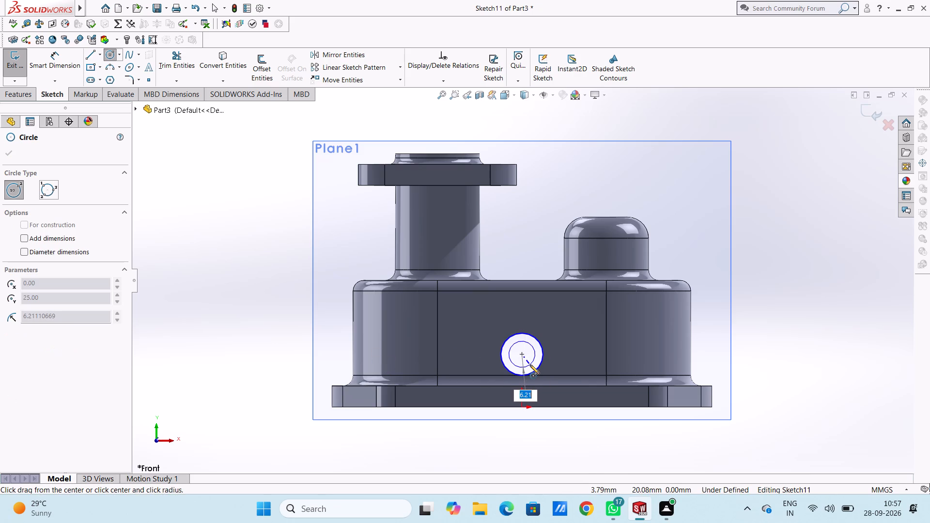
pyautogui.press('5')
pyautogui.press('Return')
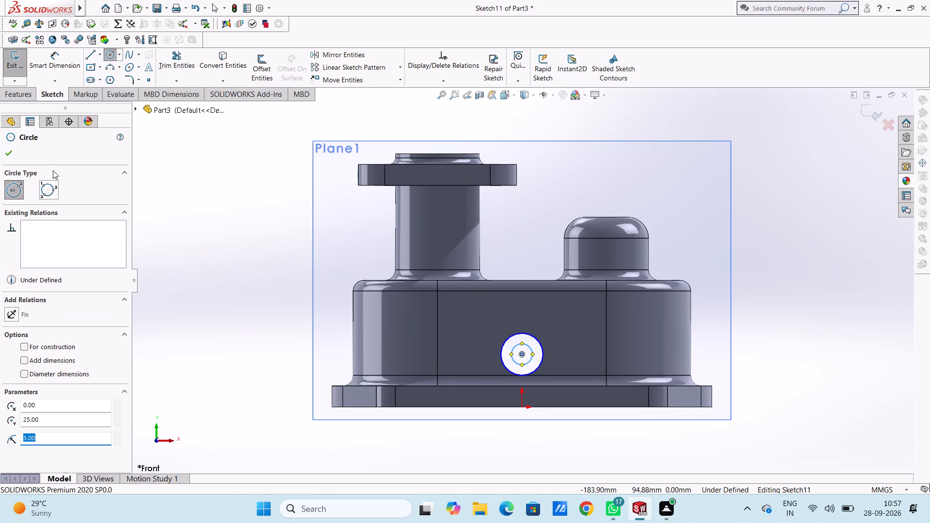
pyautogui.click(4, 146)
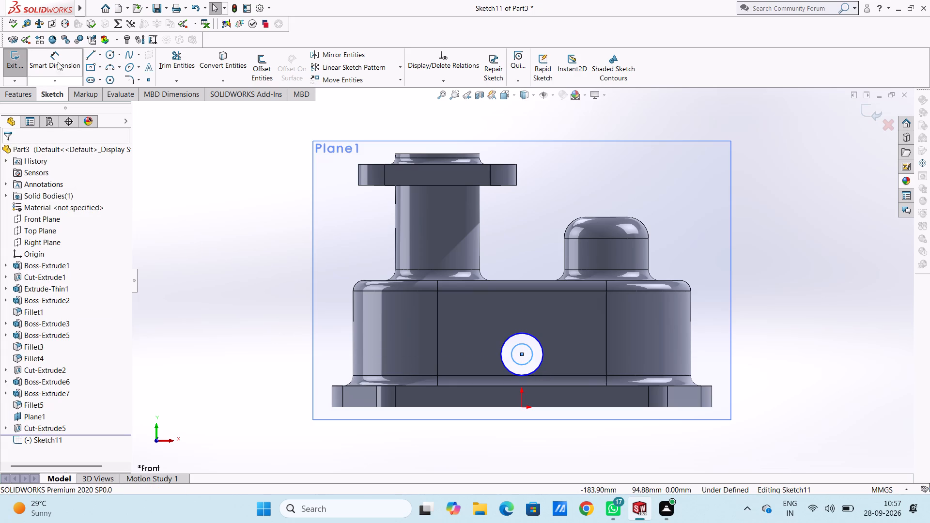
# Dimension the outer circle's diameter at 20 mm and the inner circle's diameter at 10 mm.
pyautogui.click(62, 60)
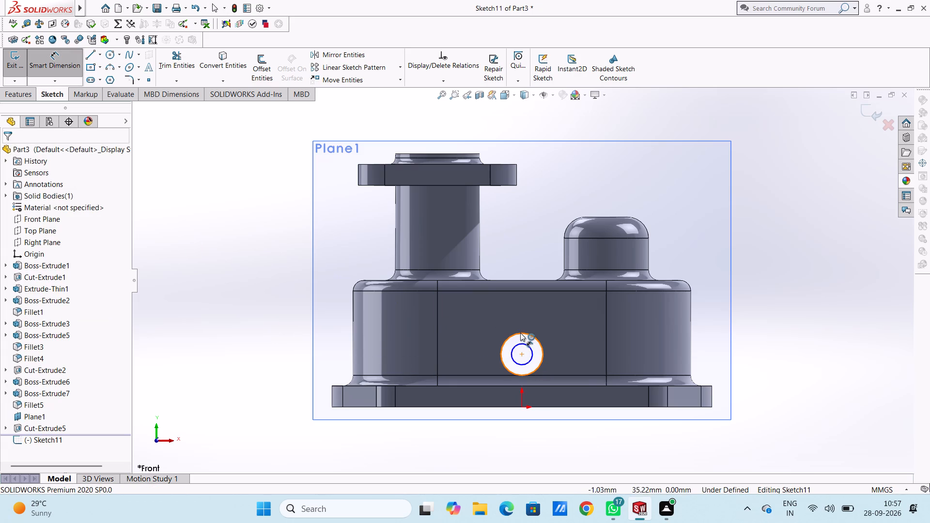
pyautogui.click(521, 333)
pyautogui.click(877, 266)
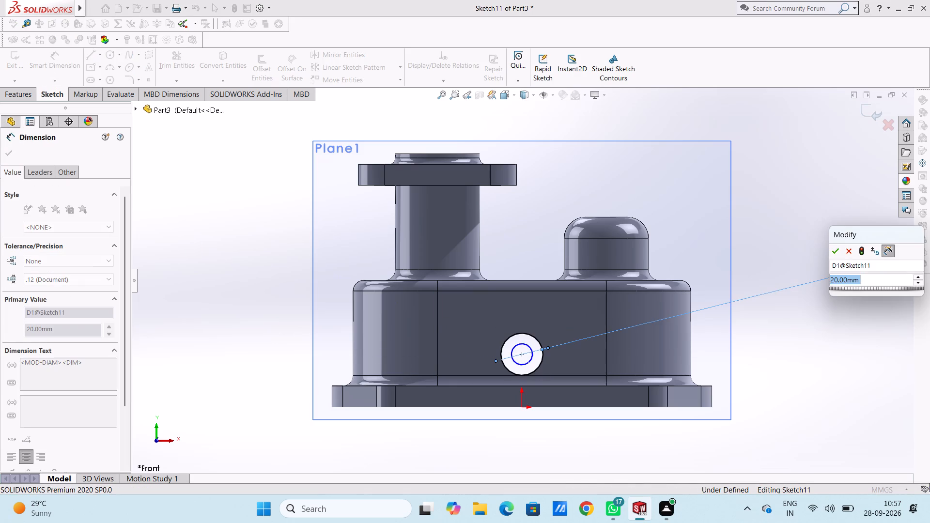
pyautogui.click(832, 247)
pyautogui.click(818, 238)
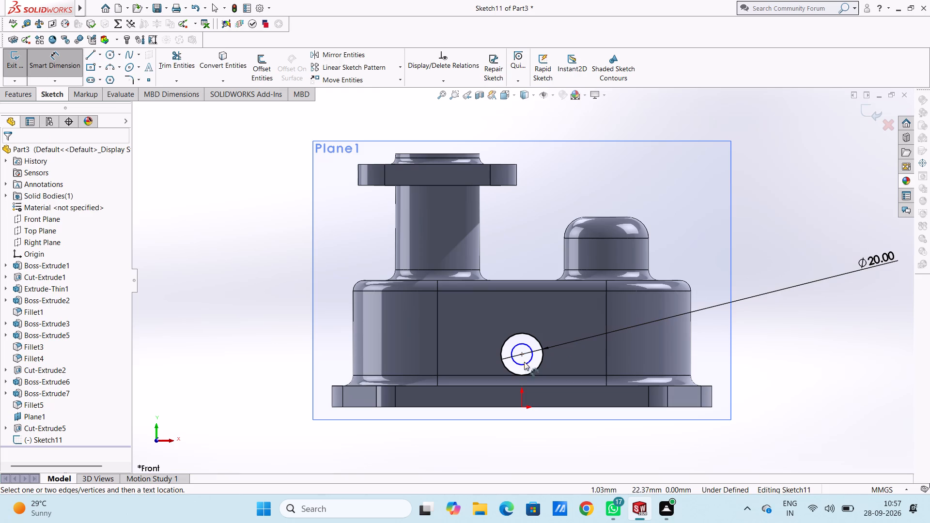
pyautogui.click(525, 364)
pyautogui.click(816, 377)
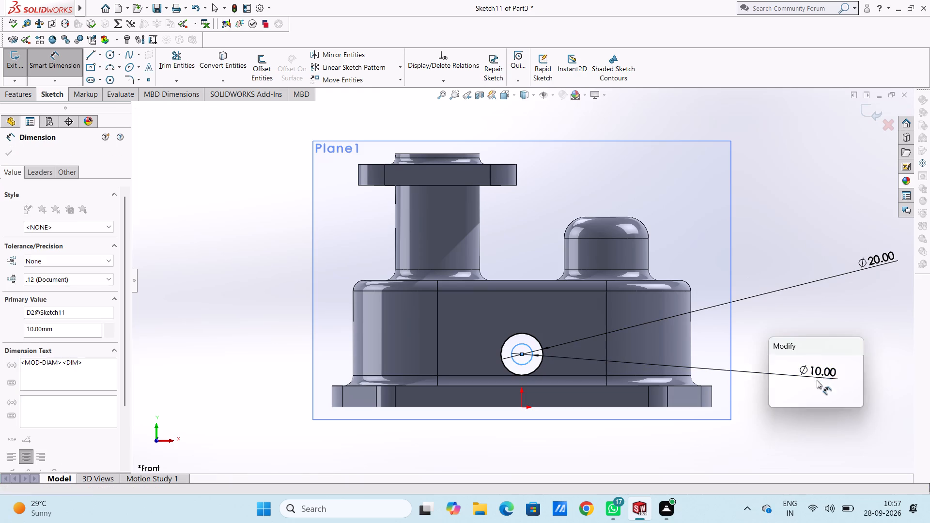
pyautogui.click(775, 364)
pyautogui.click(795, 319)
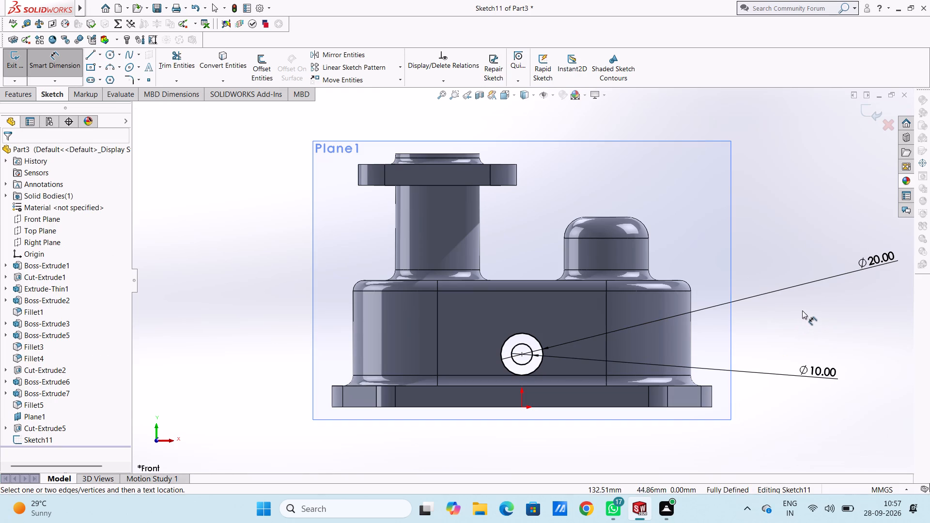
# Extrude the ring profile as a boss 16 mm deep, reversed toward the cap wall and merged with the body.
pyautogui.moveTo(803, 311); pyautogui.dragTo(776, 338, button='middle')
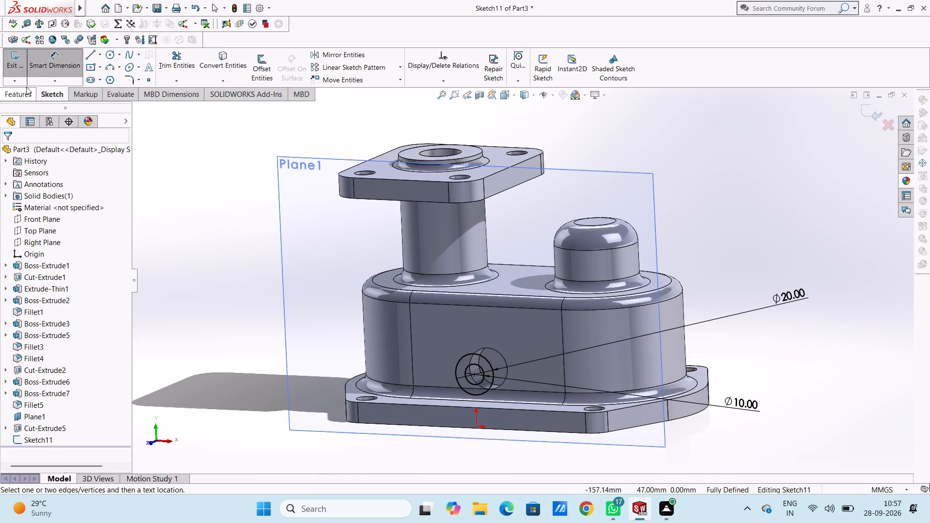
pyautogui.click(41, 70)
pyautogui.click(21, 94)
pyautogui.click(12, 62)
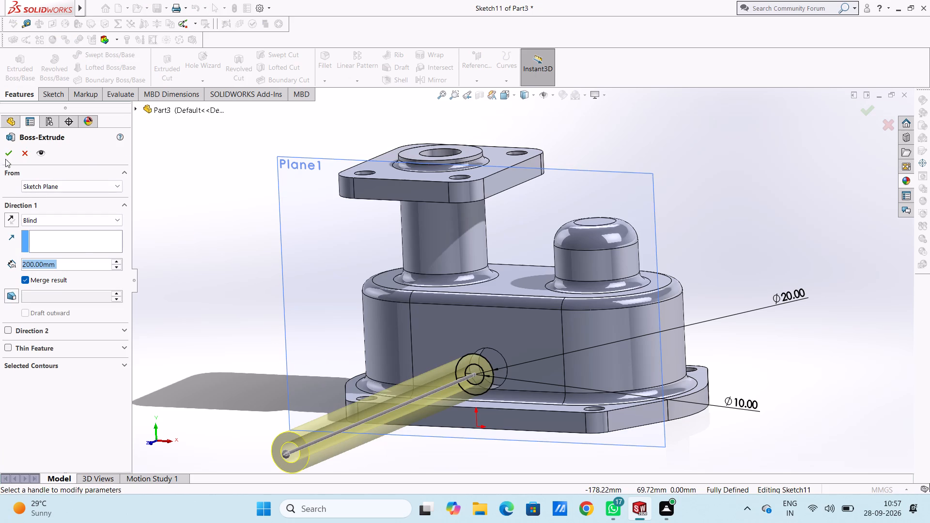
pyautogui.click(9, 218)
pyautogui.doubleClick(75, 262)
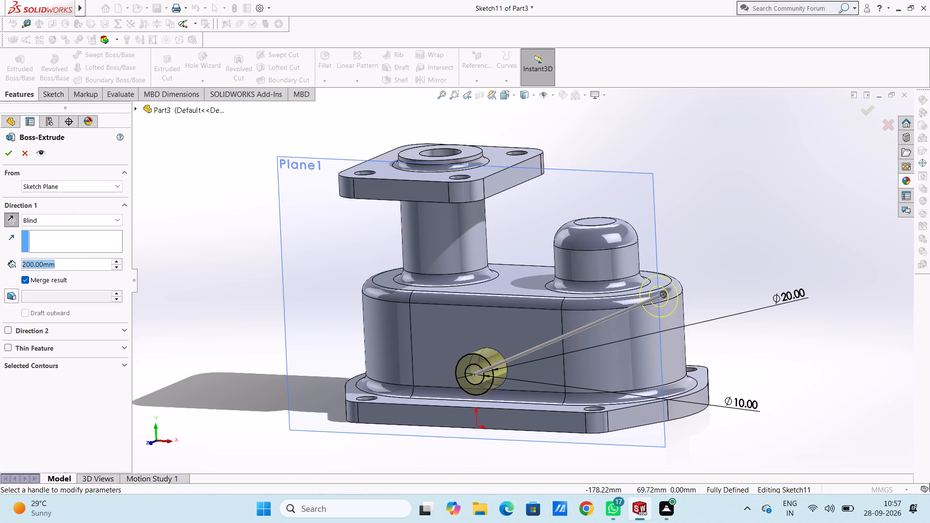
pyautogui.write('16')
pyautogui.press('Return')
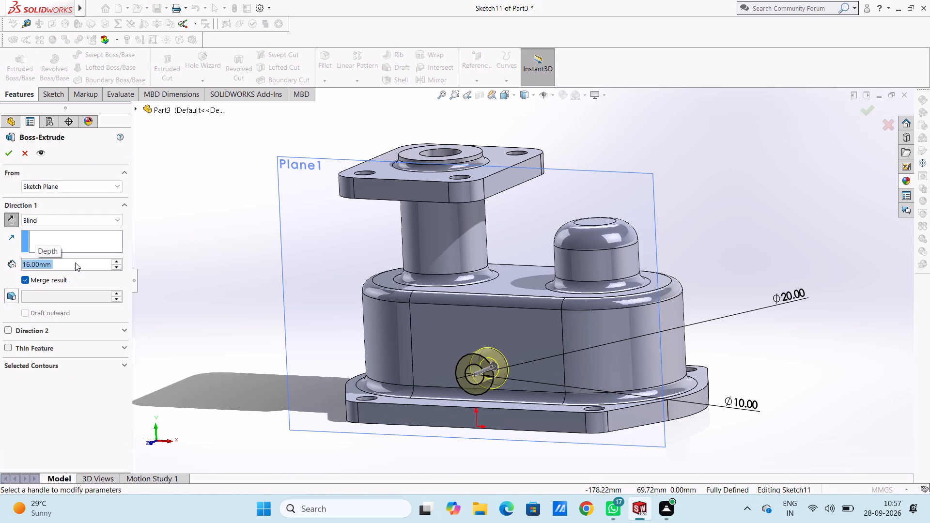
pyautogui.moveTo(211, 198); pyautogui.dragTo(172, 211, button='middle')
pyautogui.scroll(-1, 185, 202)
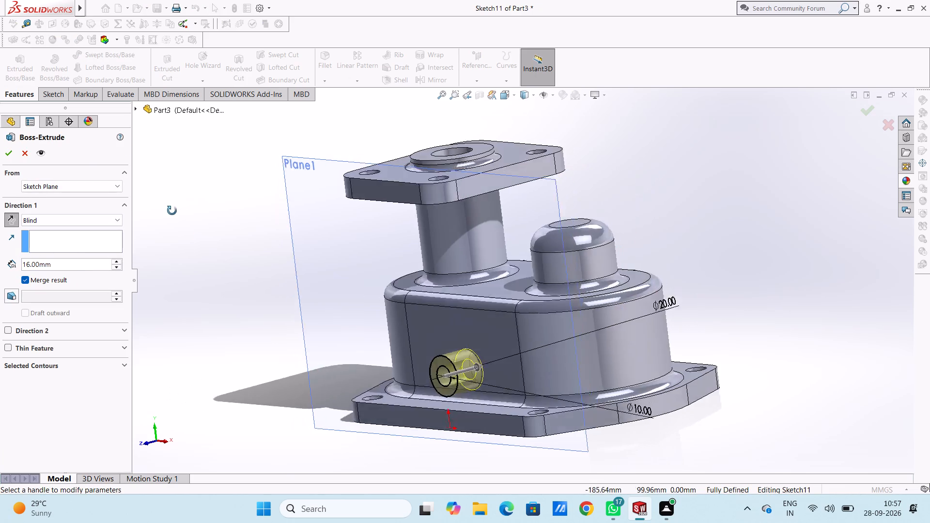
pyautogui.moveTo(172, 211); pyautogui.dragTo(162, 297, button='middle')
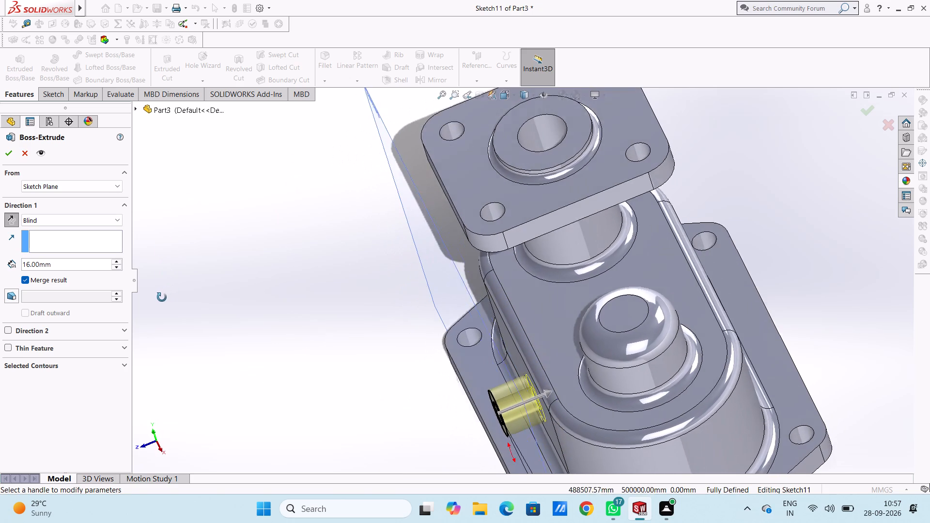
pyautogui.moveTo(162, 297); pyautogui.dragTo(199, 251, button='middle')
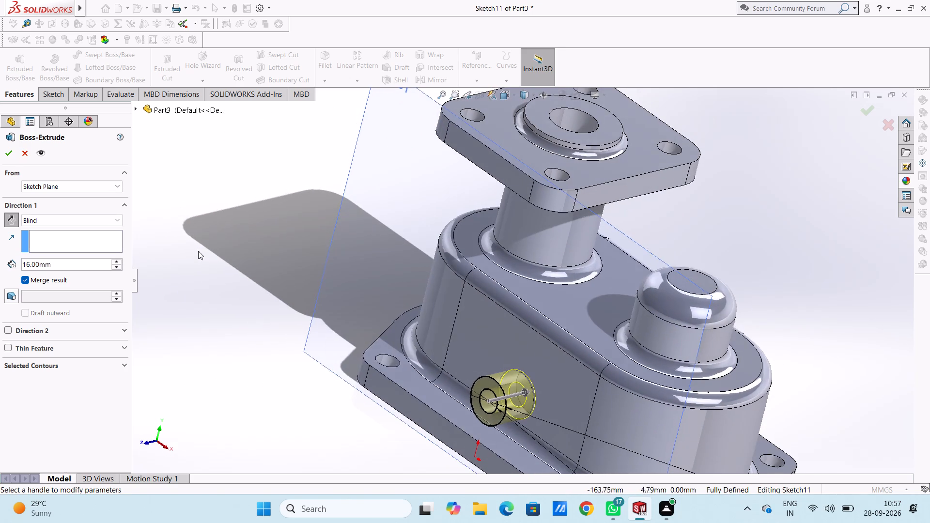
pyautogui.click(7, 154)
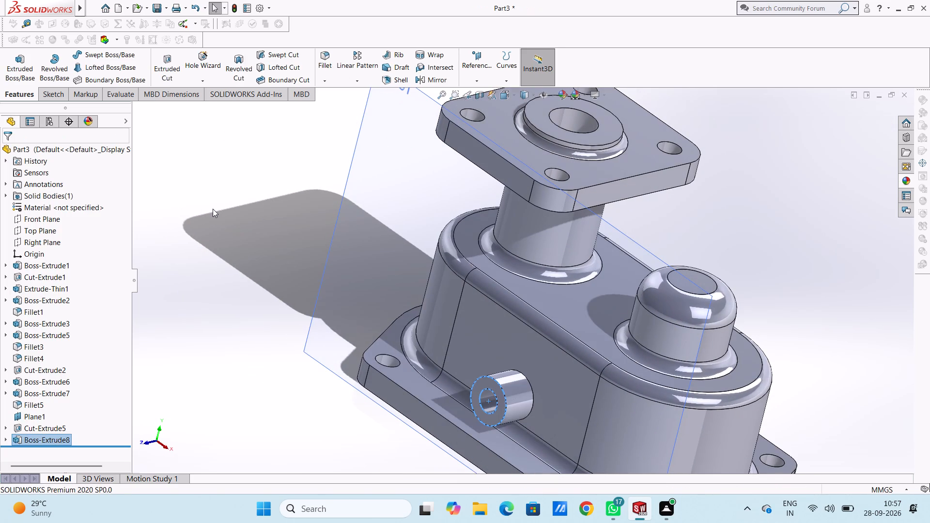
pyautogui.click(213, 209)
# Inspect the hollow side boss from outside and from the cap's open underside, checking where it meets the wall.
pyautogui.moveTo(238, 197); pyautogui.dragTo(201, 204, button='middle')
pyautogui.moveTo(373, 331); pyautogui.dragTo(322, 175, button='middle')
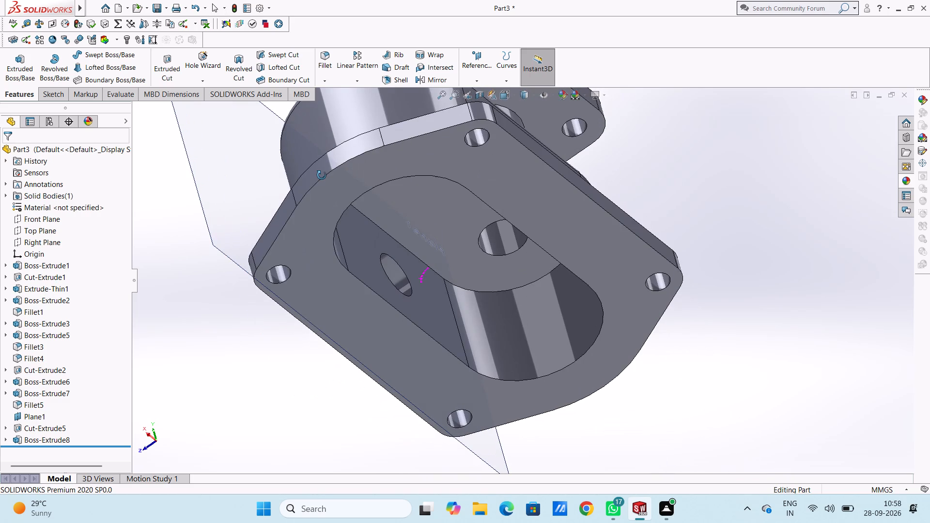
pyautogui.moveTo(322, 175); pyautogui.dragTo(400, 218, button='middle')
pyautogui.scroll(-2, 536, 323)
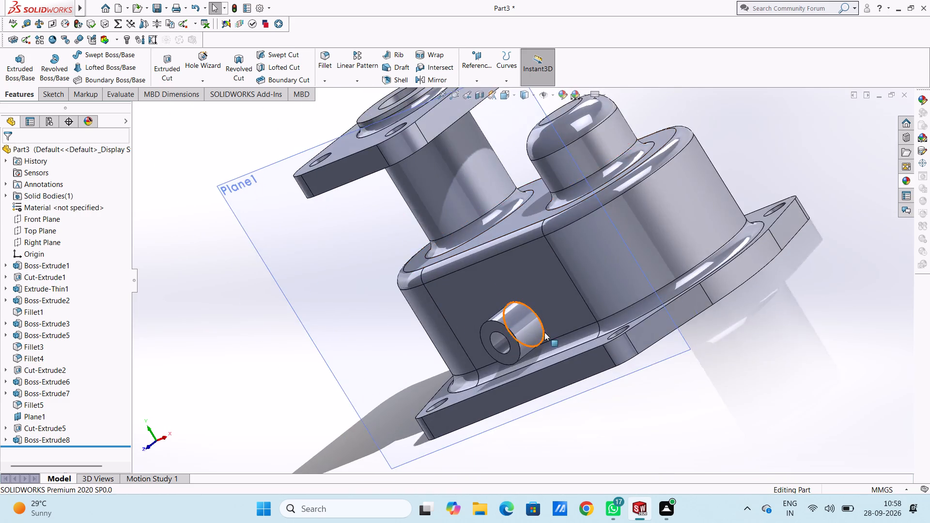
pyautogui.scroll(-4, 544, 332)
pyautogui.scroll(-6, 495, 263)
pyautogui.scroll(-16, 511, 255)
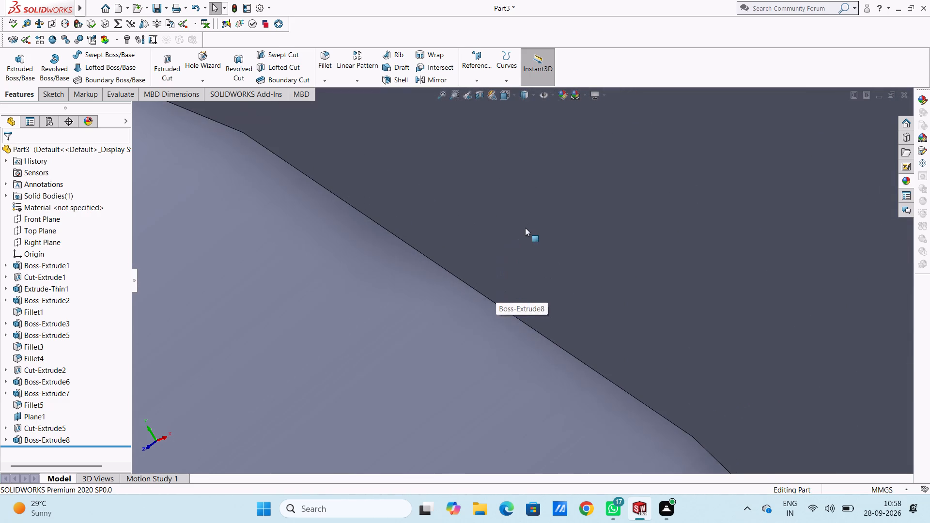
pyautogui.scroll(-3, 525, 229)
pyautogui.scroll(-4, 463, 350)
pyautogui.scroll(17, 458, 348)
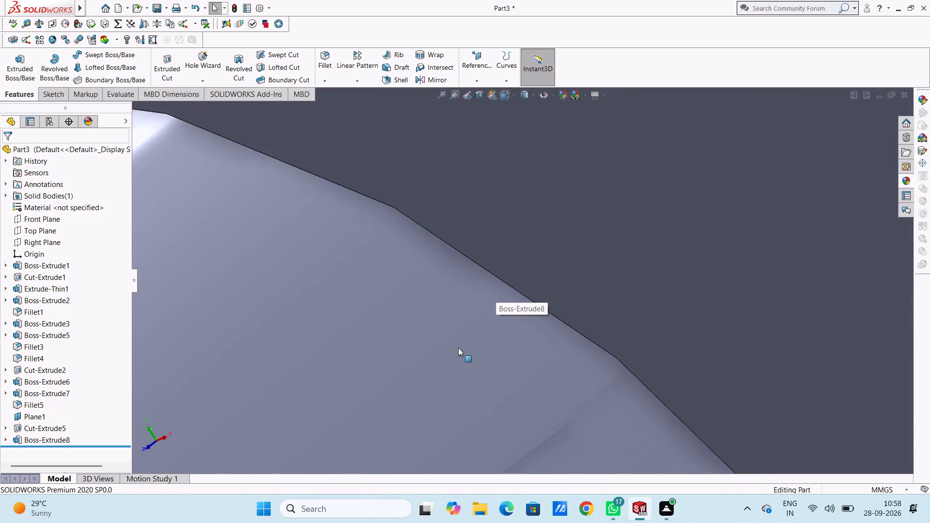
pyautogui.scroll(19, 458, 348)
pyautogui.scroll(6, 458, 348)
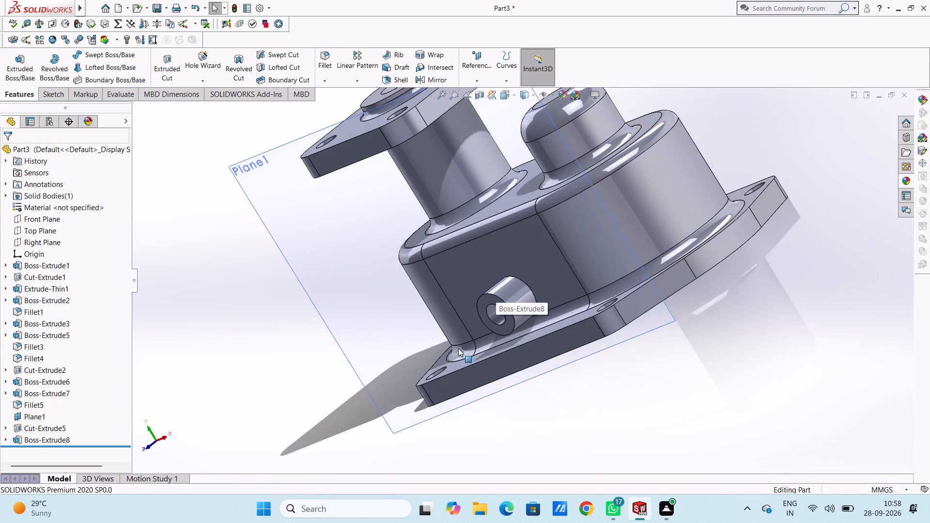
pyautogui.moveTo(288, 332); pyautogui.dragTo(363, 434, button='middle')
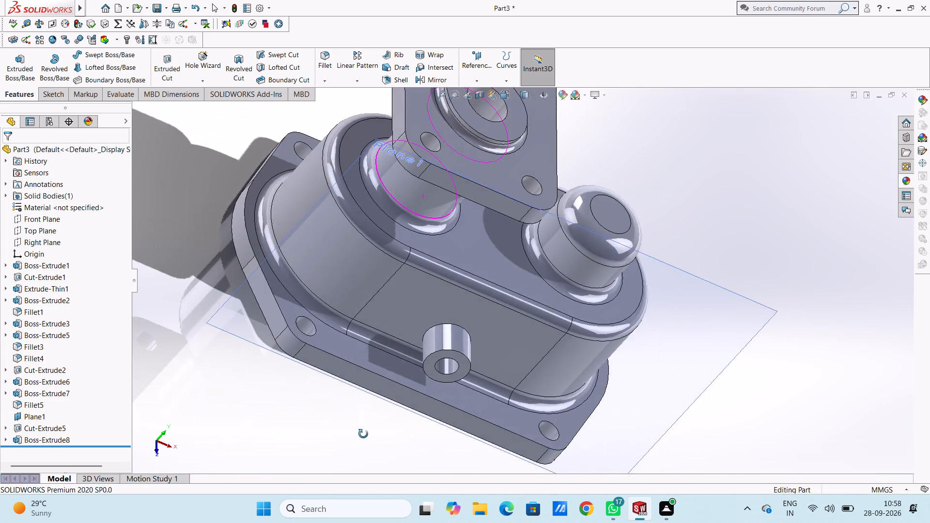
pyautogui.moveTo(363, 434); pyautogui.dragTo(325, 400, button='middle')
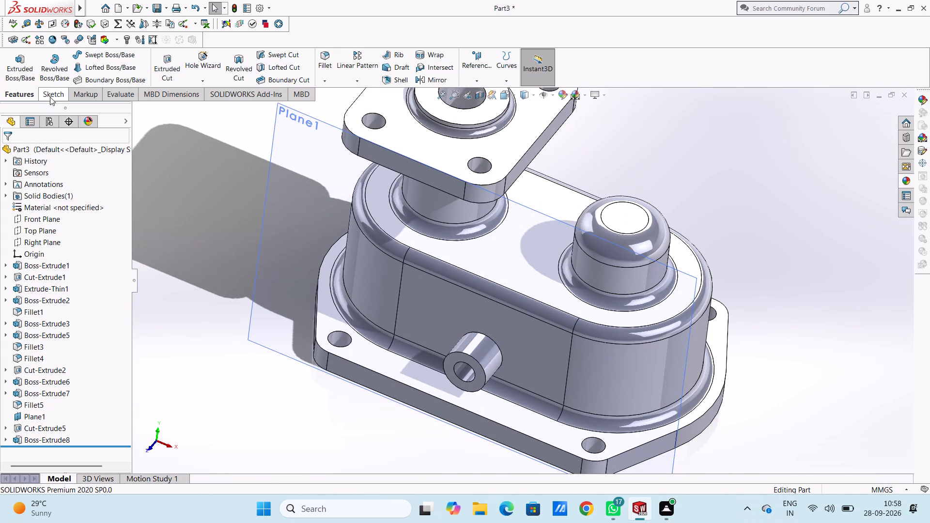
# Hide the reference plane Plane1.
pyautogui.scroll(-5, 53, 416)
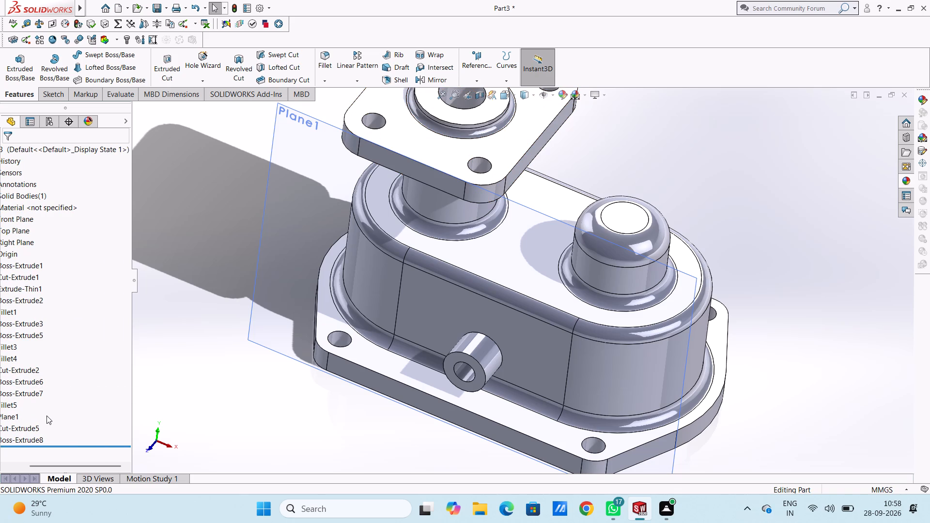
pyautogui.scroll(4, 46, 415)
pyautogui.click(44, 416)
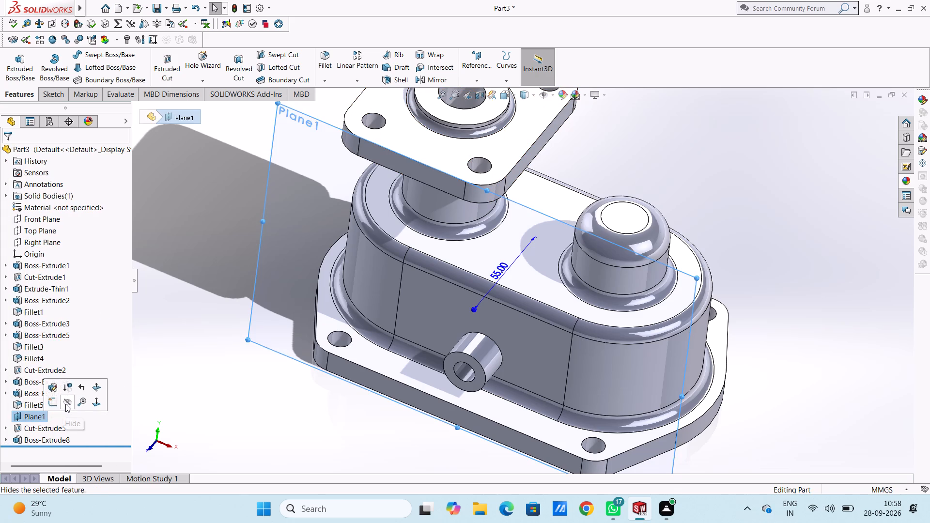
pyautogui.click(65, 403)
pyautogui.click(186, 404)
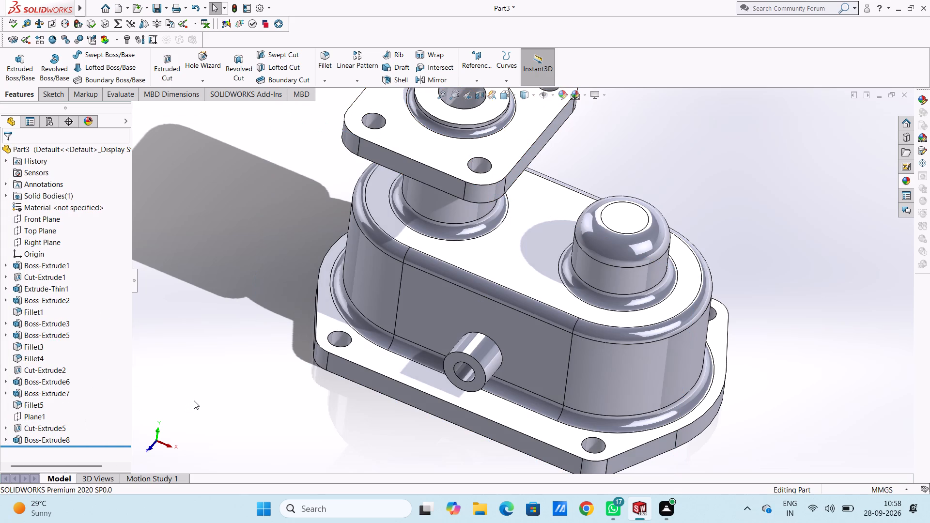
# Create a reference plane offset 55 mm from the Front Plane, flipped to the side opposite the hollow side boss.
pyautogui.hotkey('ctrl', '5')
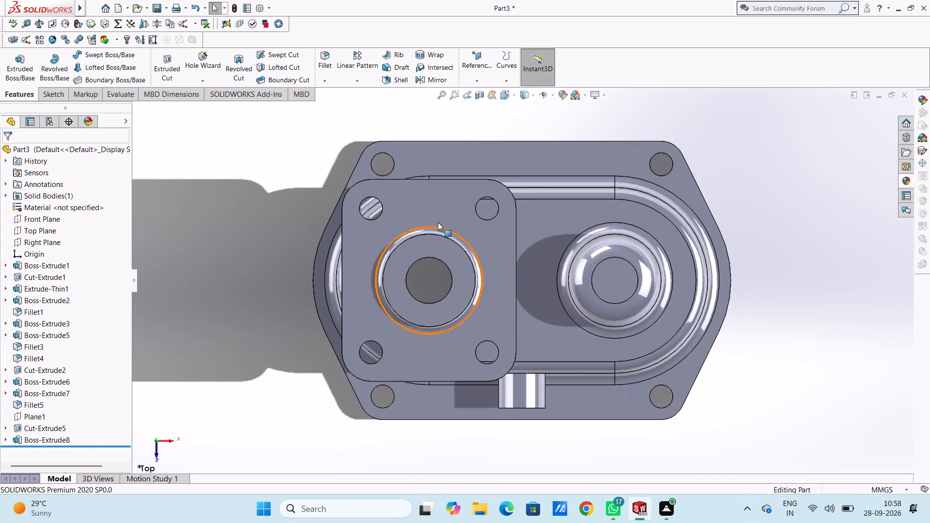
pyautogui.click(470, 66)
pyautogui.click(483, 95)
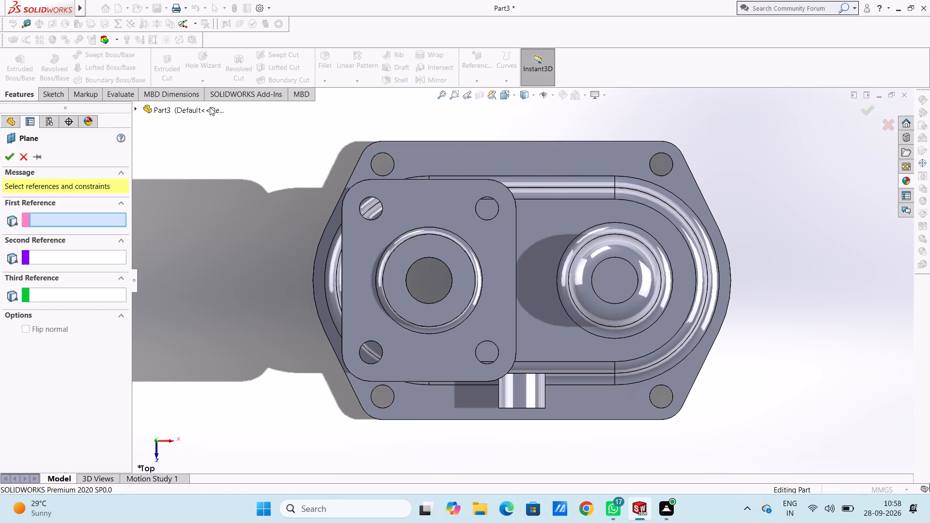
pyautogui.click(210, 107)
pyautogui.click(189, 182)
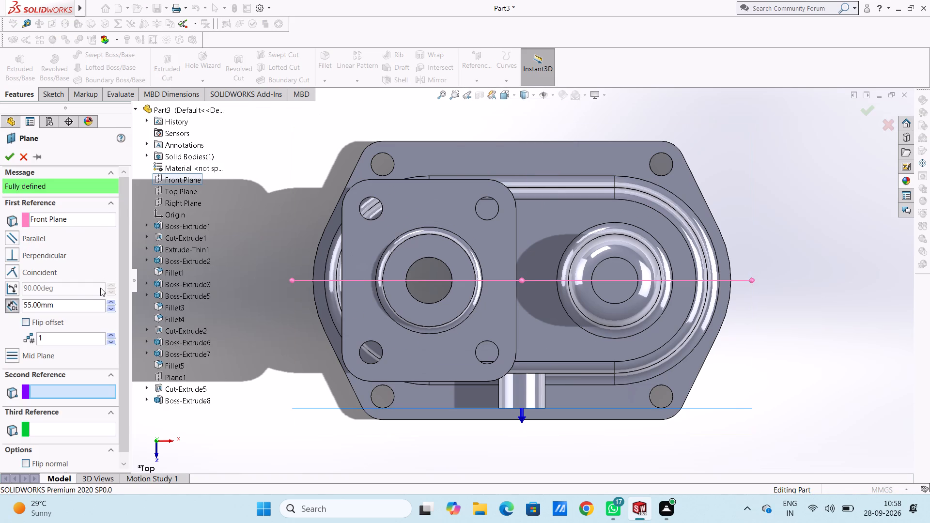
pyautogui.click(24, 321)
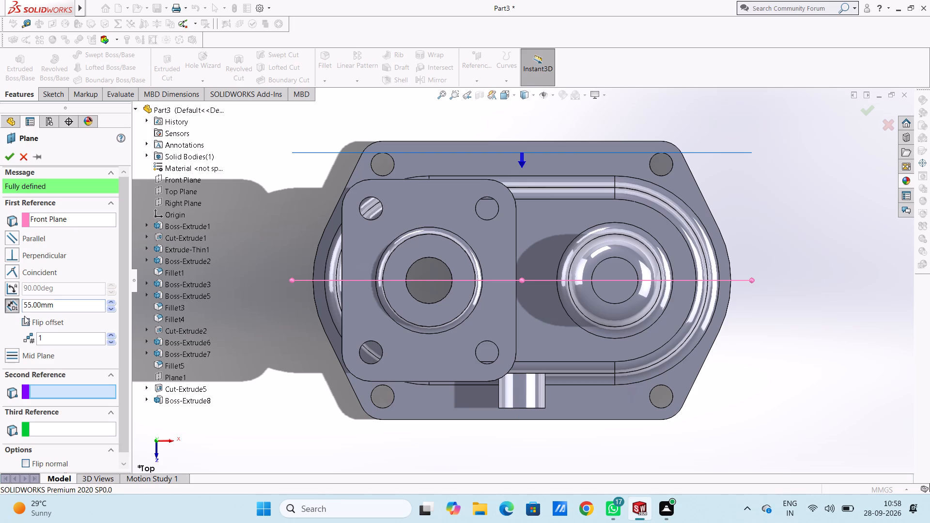
pyautogui.click(11, 162)
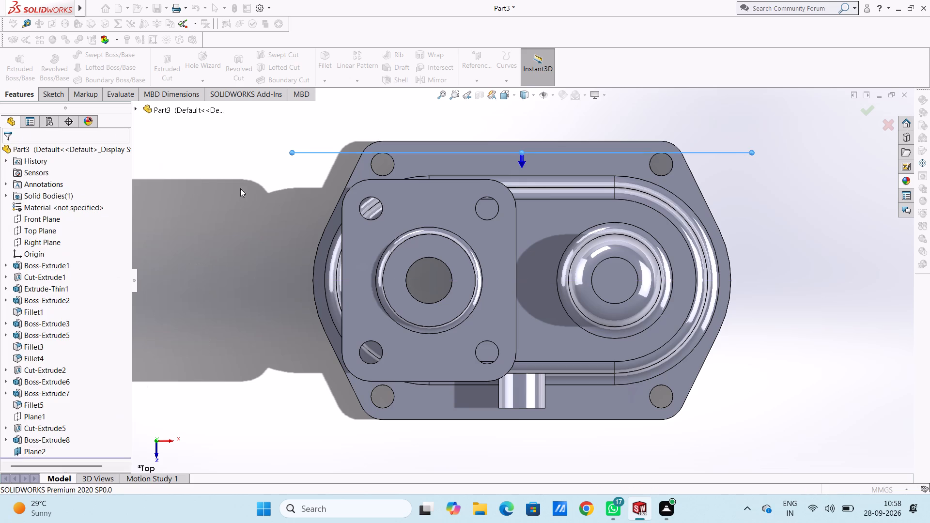
# Start a sketch on Plane2 and draw two concentric circles of 5 mm and 10 mm radius centred on the cross hole.
pyautogui.click(262, 185)
pyautogui.hotkey('ctrl', '2')
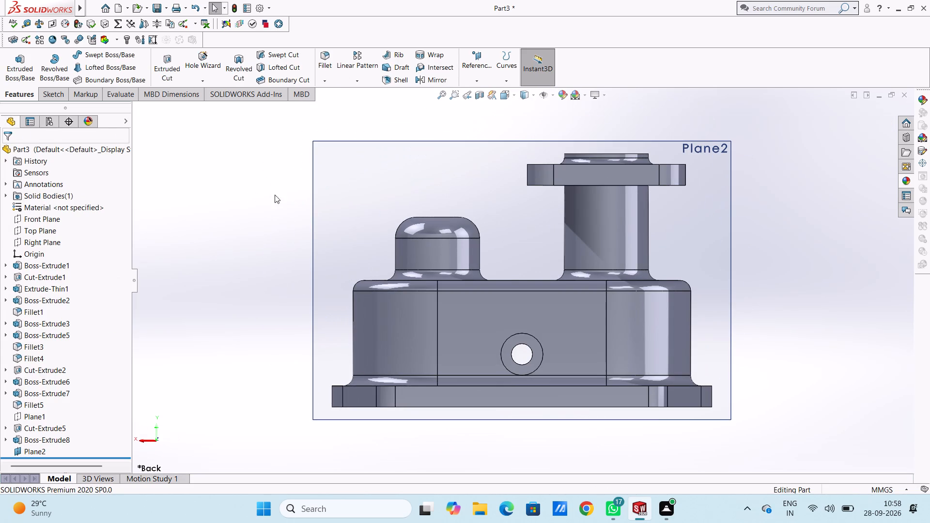
pyautogui.click(368, 208)
pyautogui.click(407, 179)
pyautogui.click(298, 184)
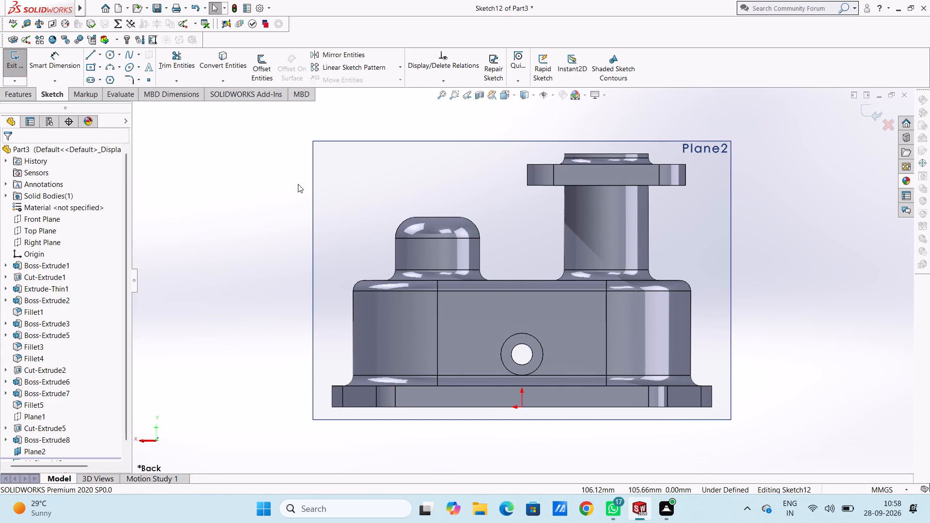
pyautogui.click(107, 55)
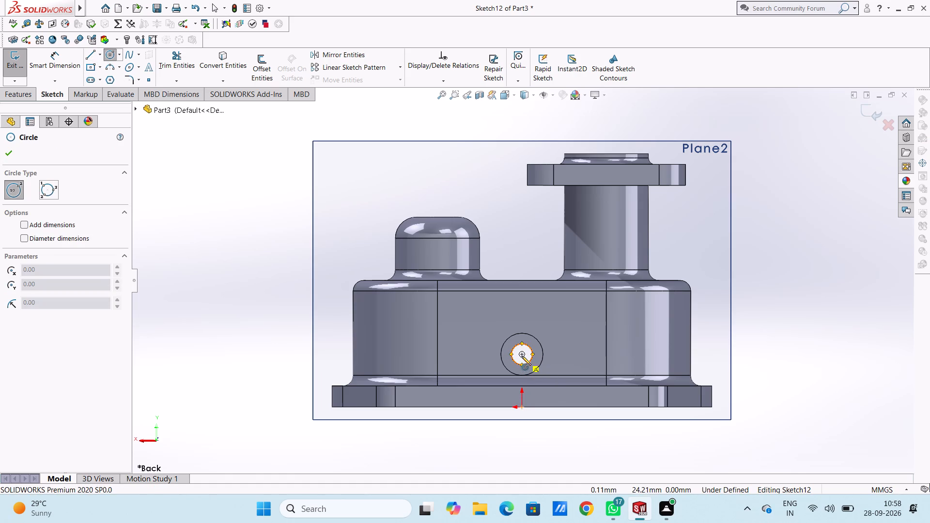
pyautogui.click(522, 354)
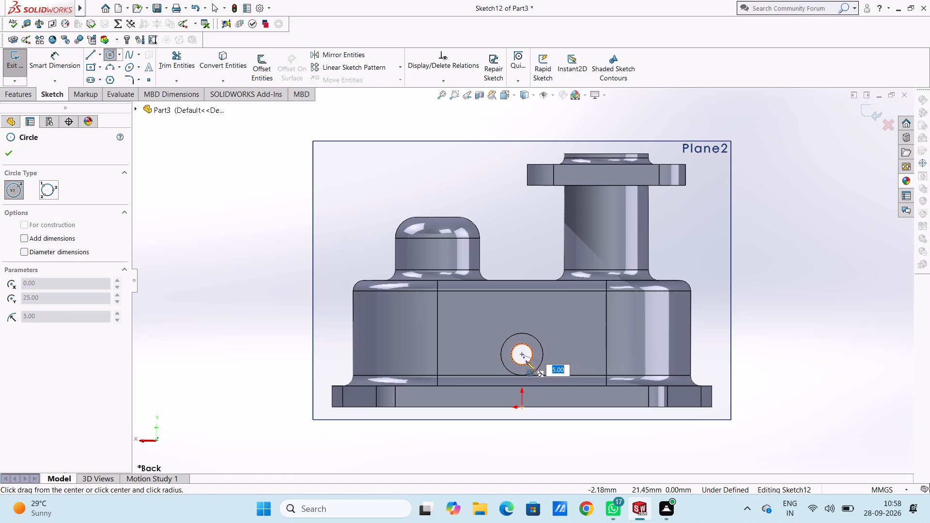
pyautogui.click(527, 362)
pyautogui.click(522, 354)
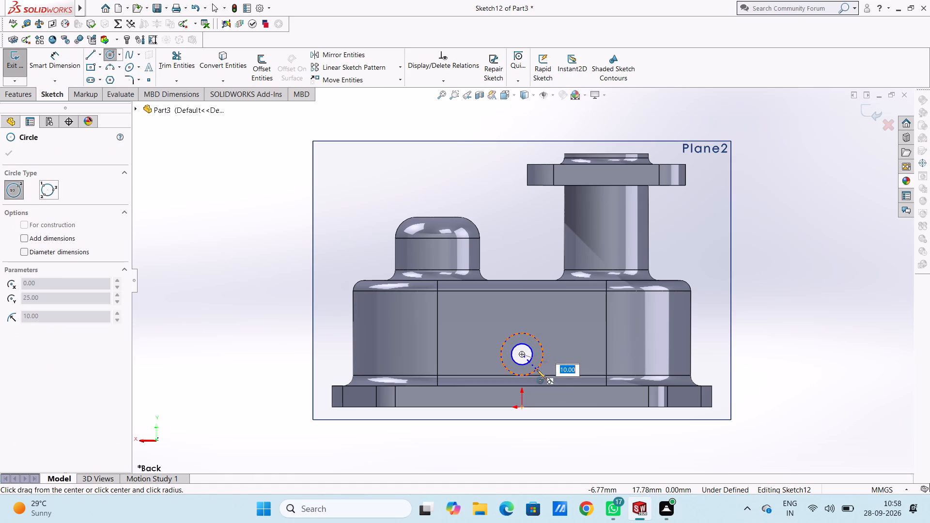
pyautogui.click(537, 369)
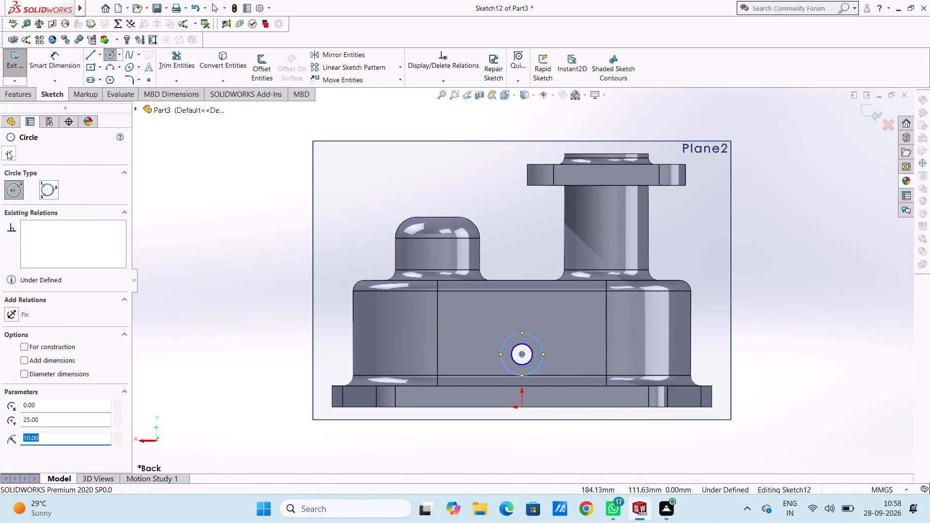
pyautogui.doubleClick(7, 151)
pyautogui.click(183, 191)
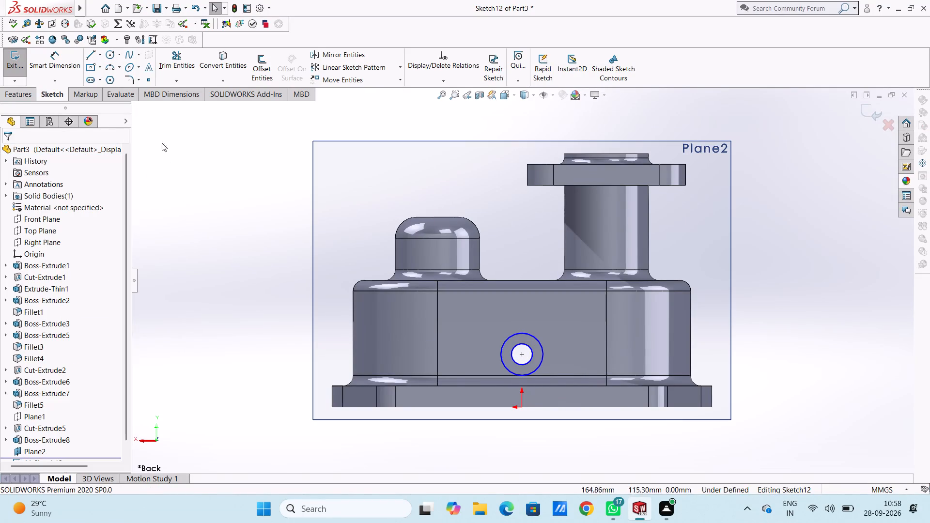
# Dimension the diameters of the outer and inner circles of the ring profile.
pyautogui.click(43, 61)
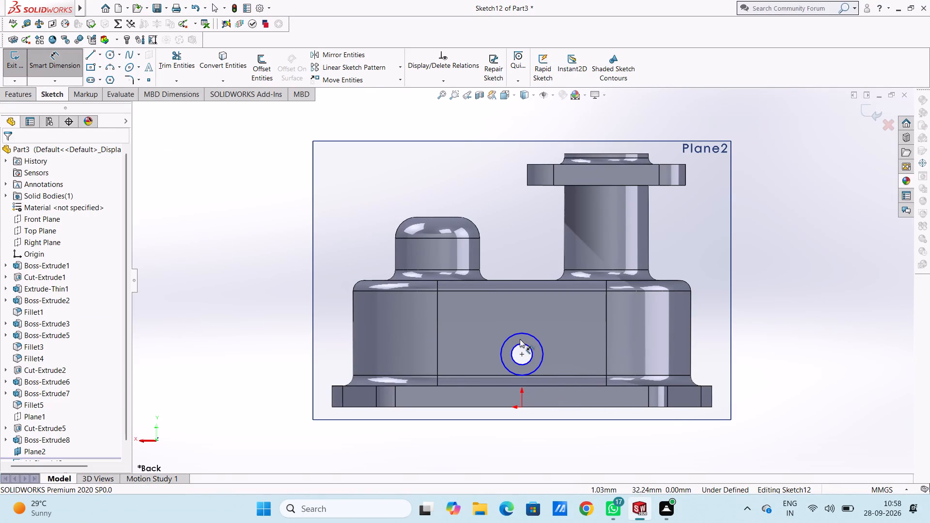
pyautogui.click(522, 335)
pyautogui.click(834, 322)
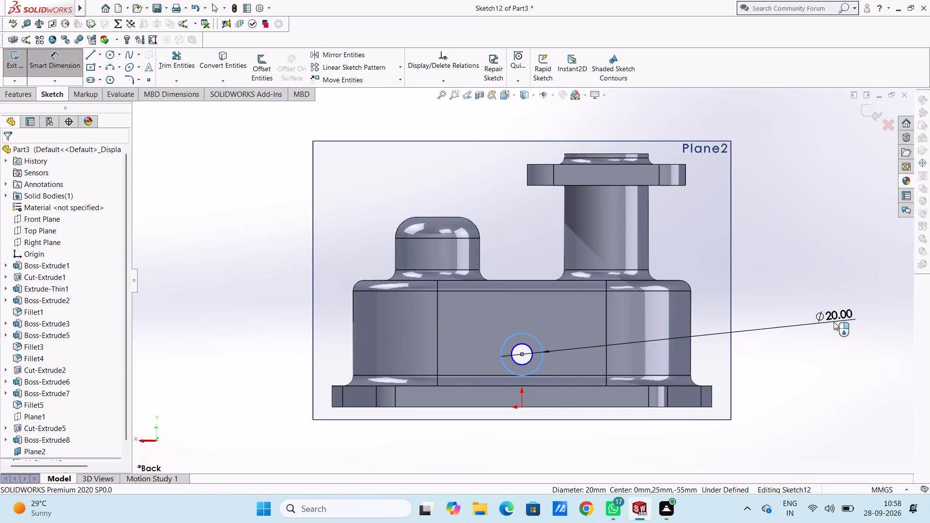
pyautogui.click(791, 309)
pyautogui.click(783, 292)
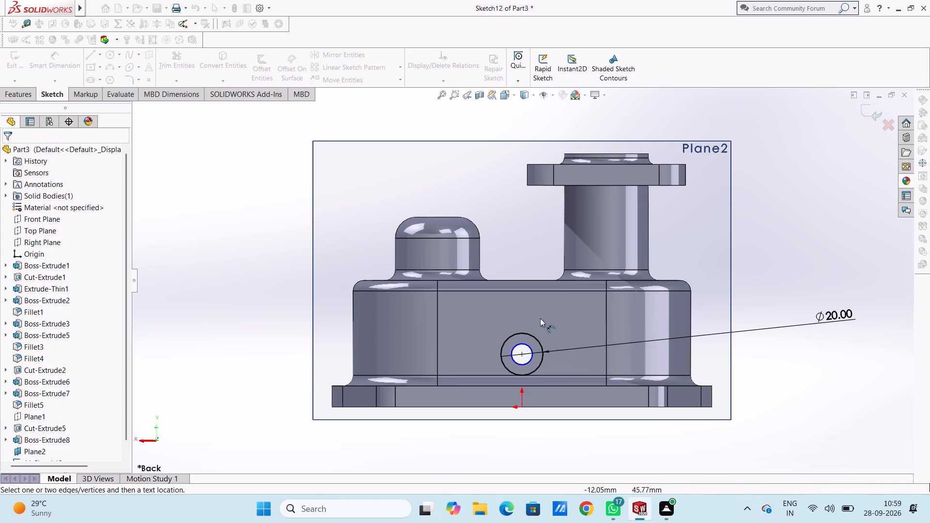
pyautogui.click(526, 344)
pyautogui.click(756, 277)
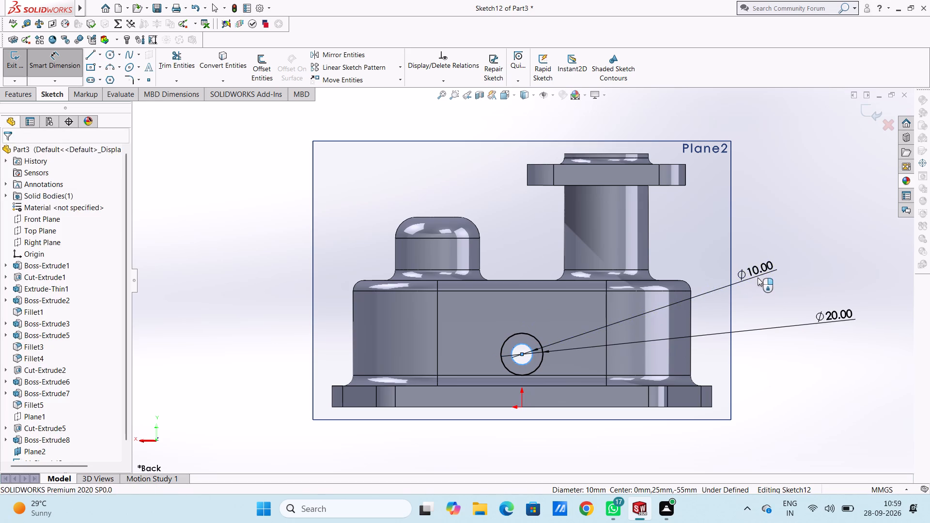
pyautogui.click(709, 259)
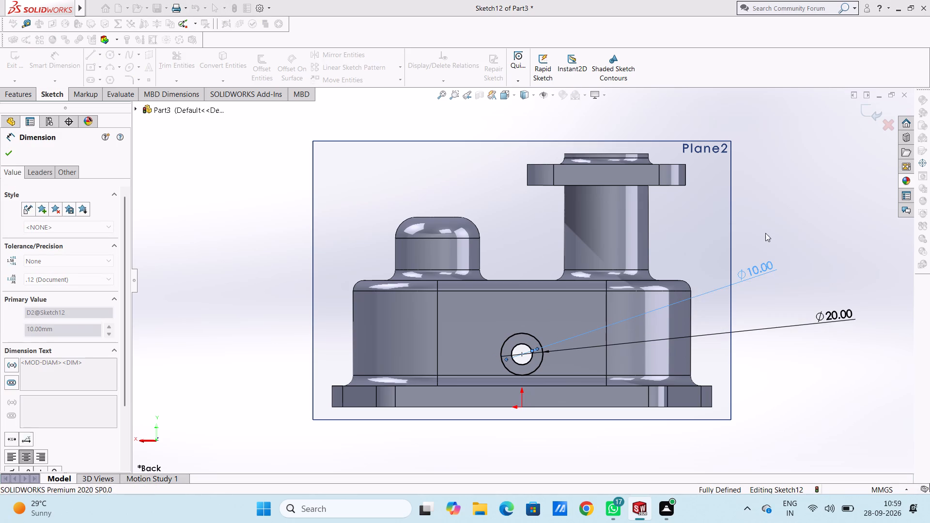
pyautogui.click(769, 231)
# Extrude the ring profile as a blind boss 16 mm deep toward the cap wall, merged with the body.
pyautogui.moveTo(795, 205); pyautogui.dragTo(763, 252, button='middle')
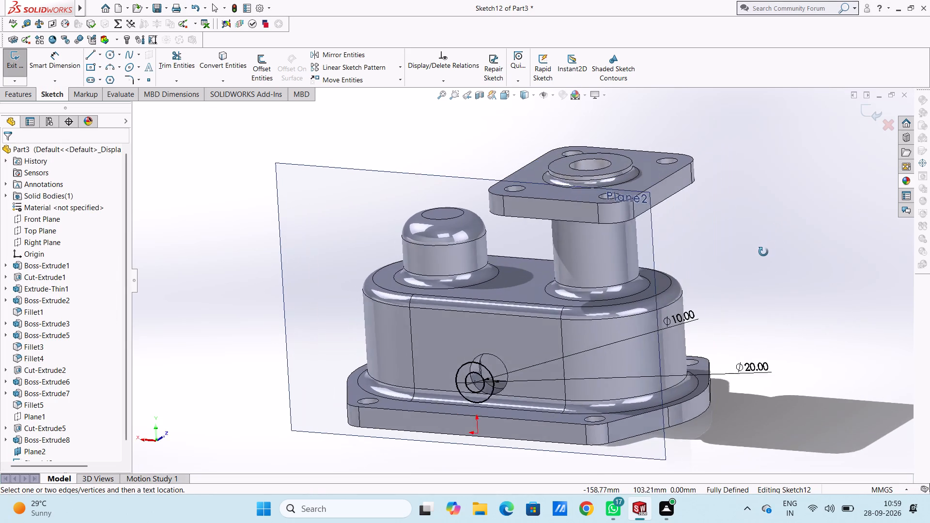
pyautogui.moveTo(763, 252); pyautogui.dragTo(763, 252, button='middle')
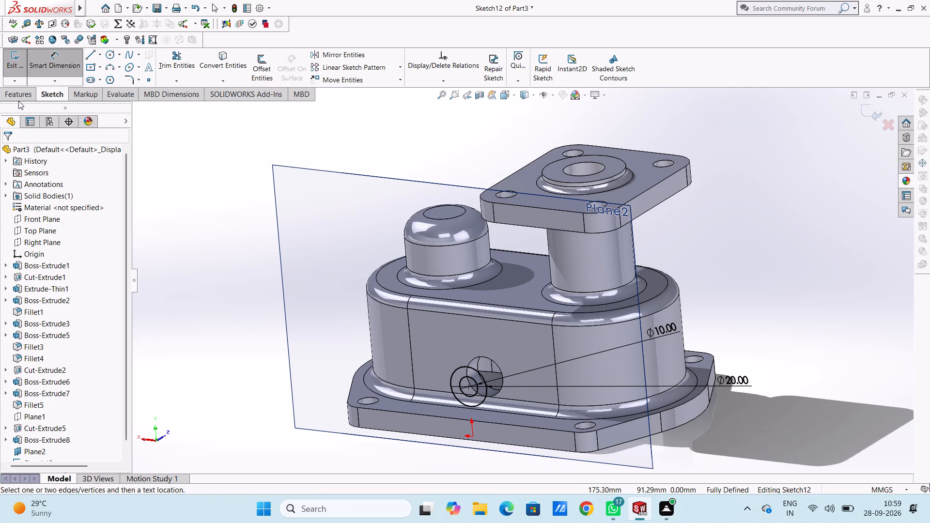
pyautogui.click(18, 99)
pyautogui.click(24, 69)
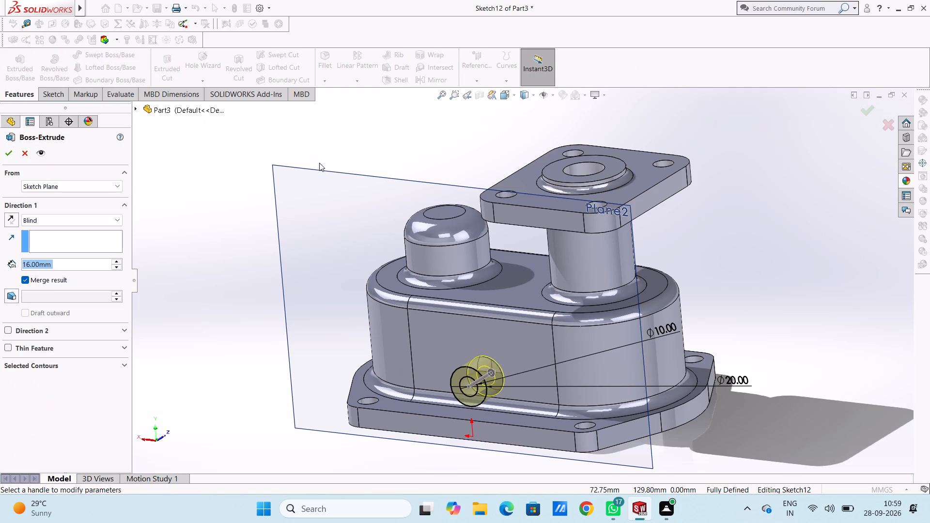
pyautogui.click(3, 155)
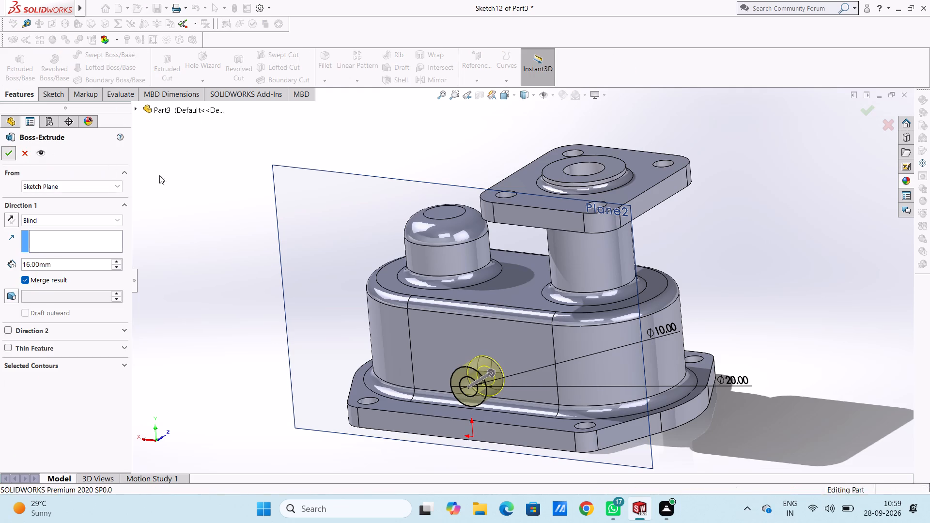
pyautogui.click(185, 199)
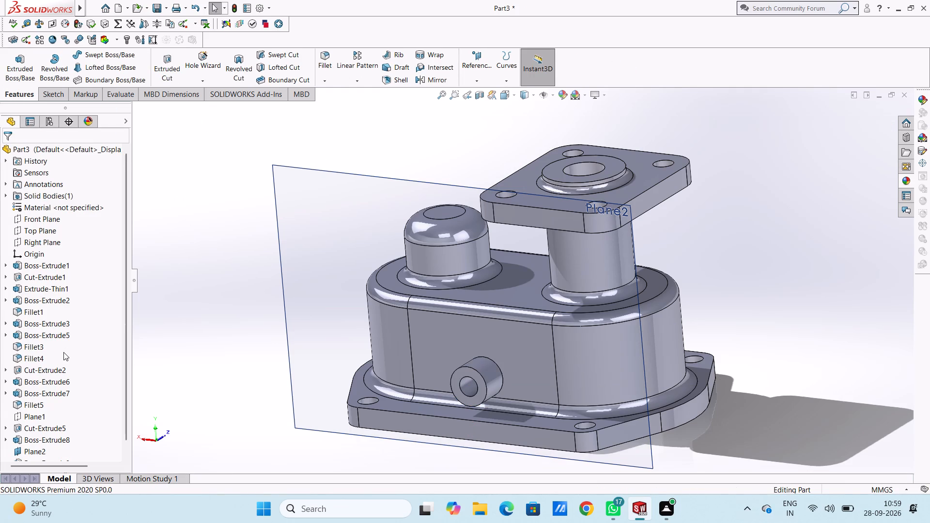
# Hide the reference plane Plane2.
pyautogui.scroll(-6, 63, 352)
pyautogui.click(46, 439)
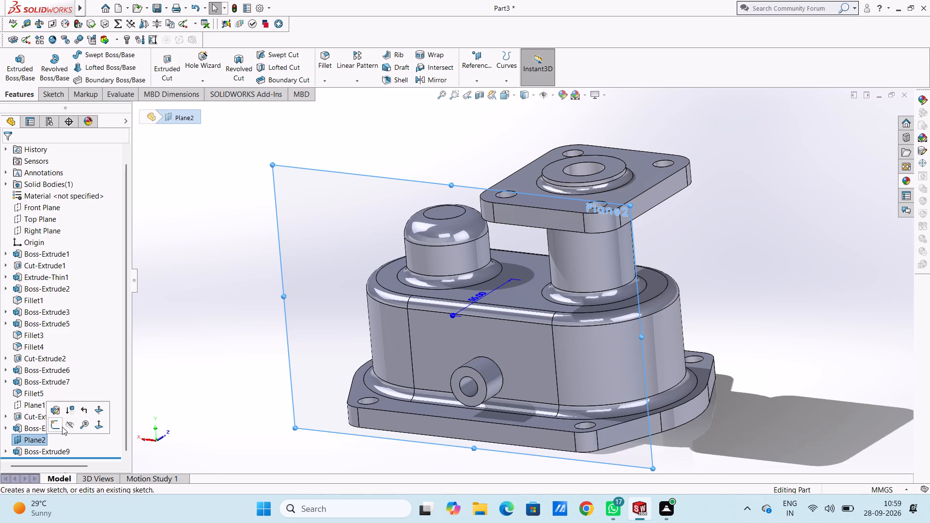
pyautogui.click(65, 422)
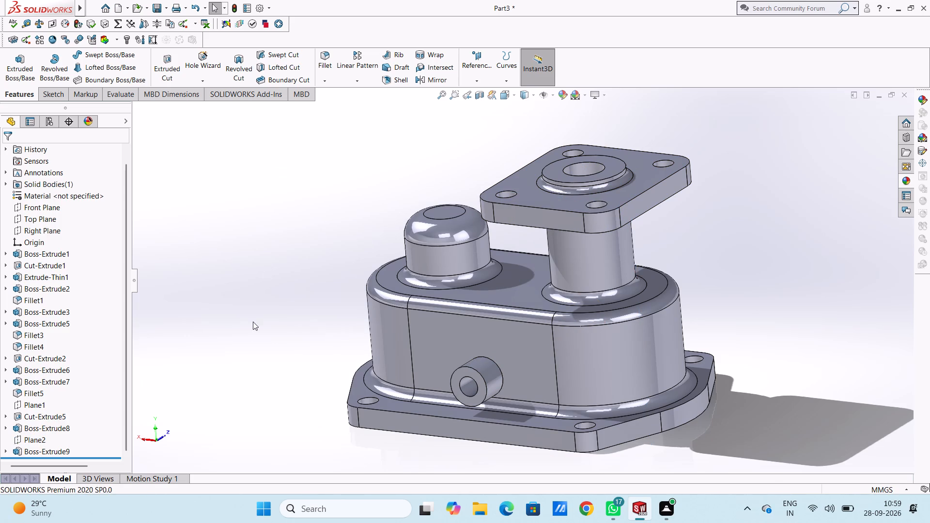
# Start a sketch on the end face of the front hollow side boss and draw a 10 mm radius circle concentric with its hole.
pyautogui.moveTo(252, 331); pyautogui.dragTo(301, 200, button='middle')
pyautogui.moveTo(312, 326); pyautogui.dragTo(299, 305, button='middle')
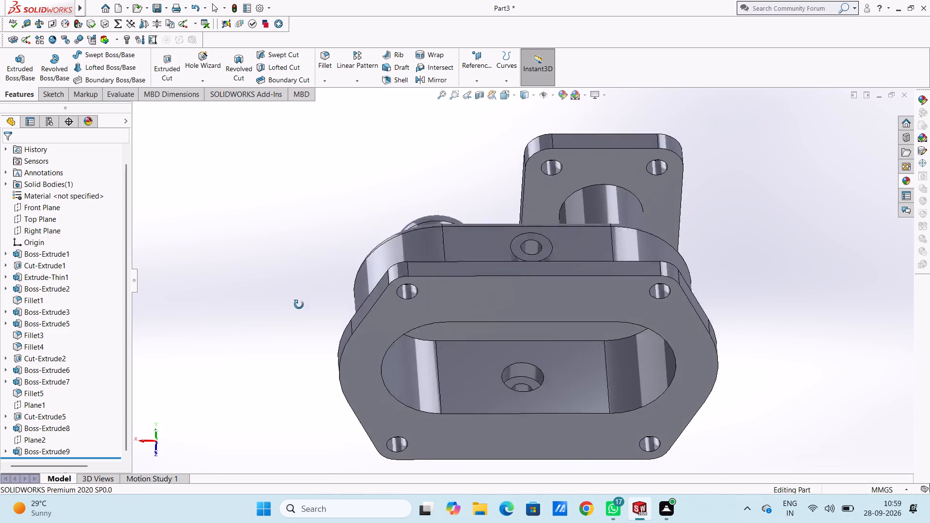
pyautogui.moveTo(299, 305); pyautogui.dragTo(402, 214, button='middle')
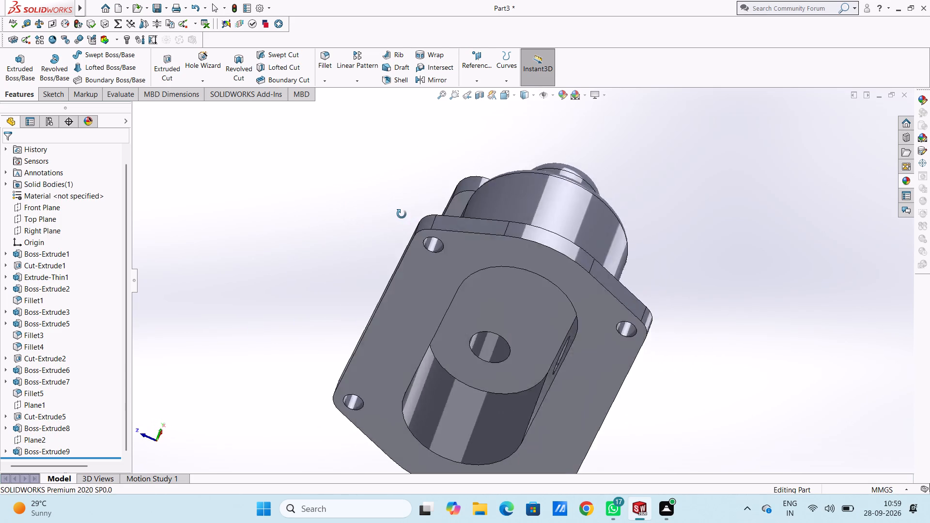
pyautogui.moveTo(402, 214); pyautogui.dragTo(362, 327, button='middle')
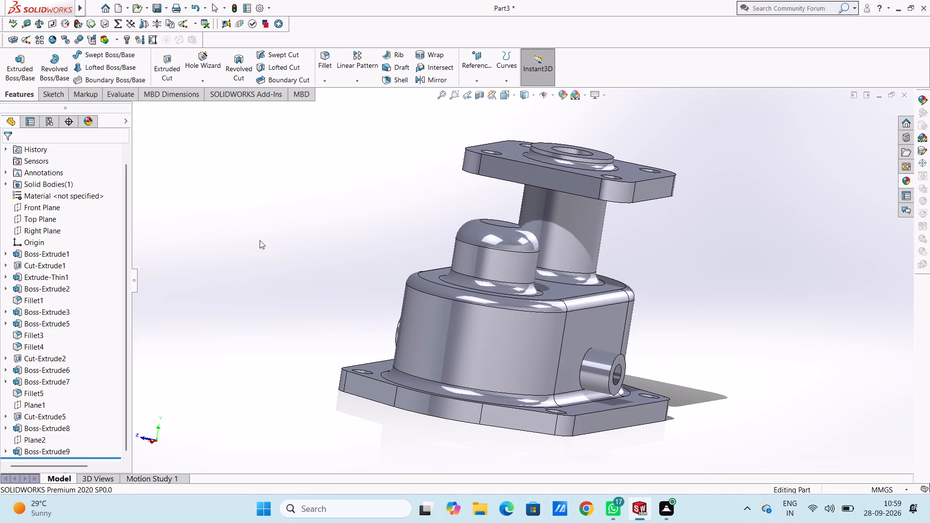
pyautogui.hotkey('ctrl', '1')
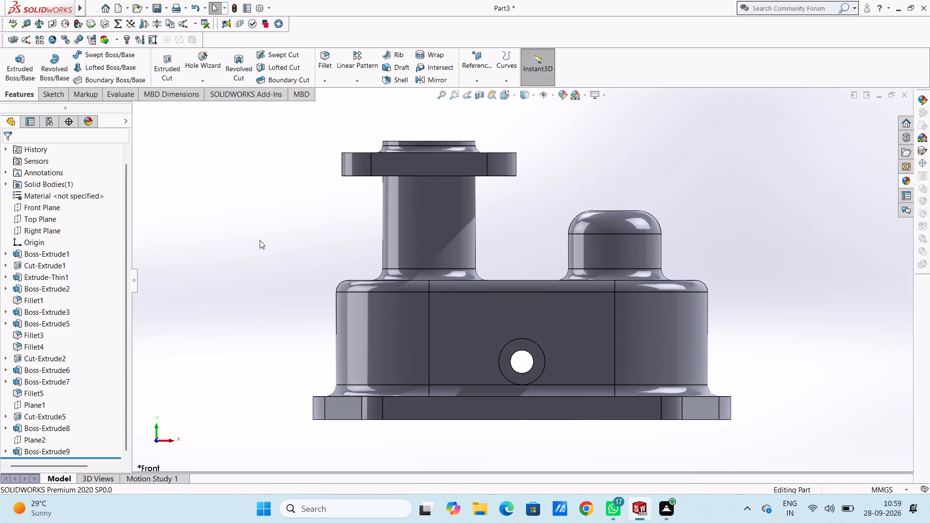
pyautogui.click(526, 348)
pyautogui.click(568, 322)
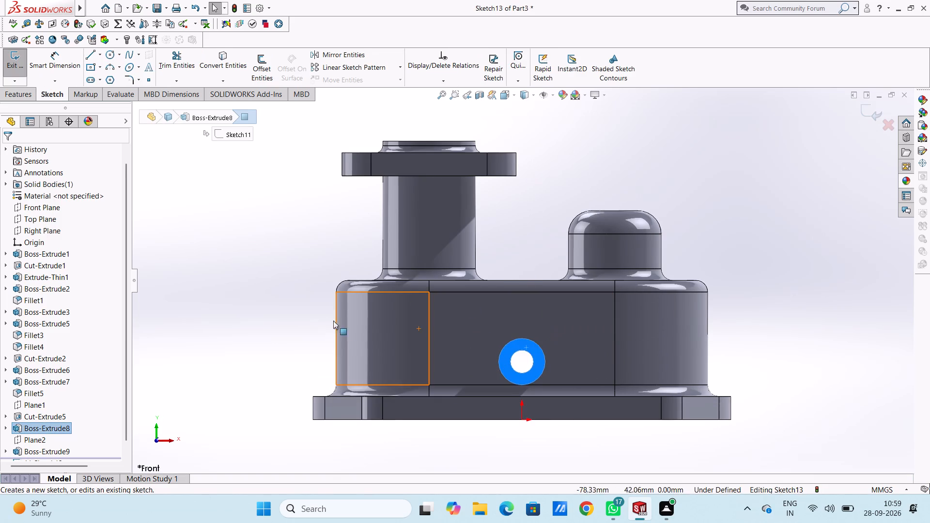
pyautogui.click(303, 311)
pyautogui.scroll(2, 512, 375)
pyautogui.scroll(-6, 537, 378)
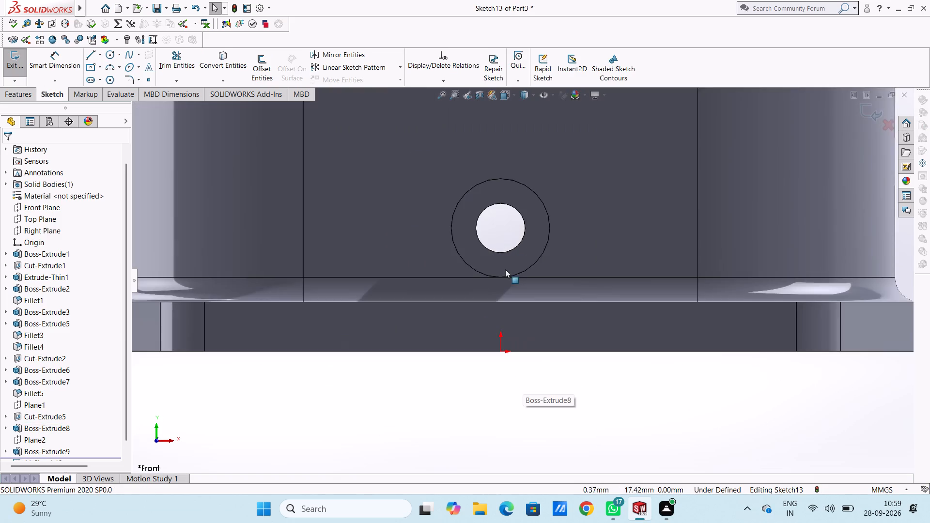
pyautogui.scroll(-2, 506, 271)
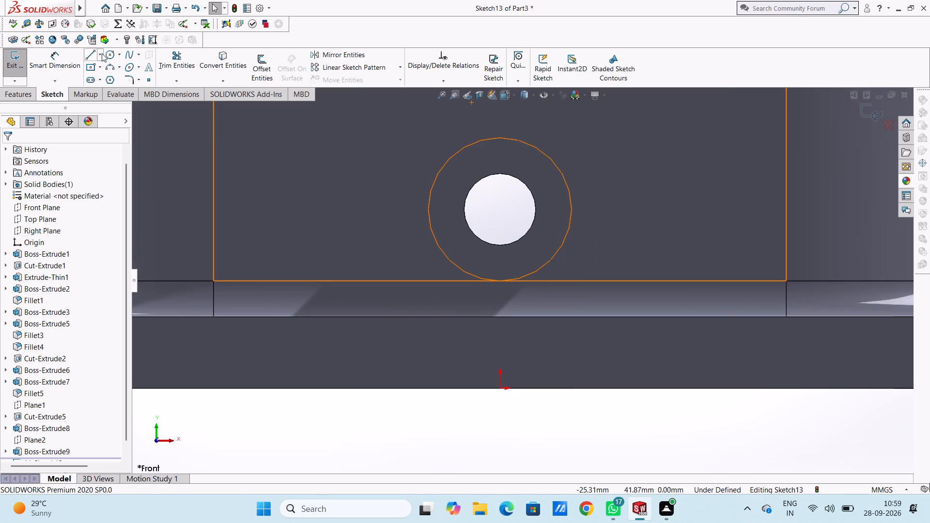
pyautogui.click(106, 55)
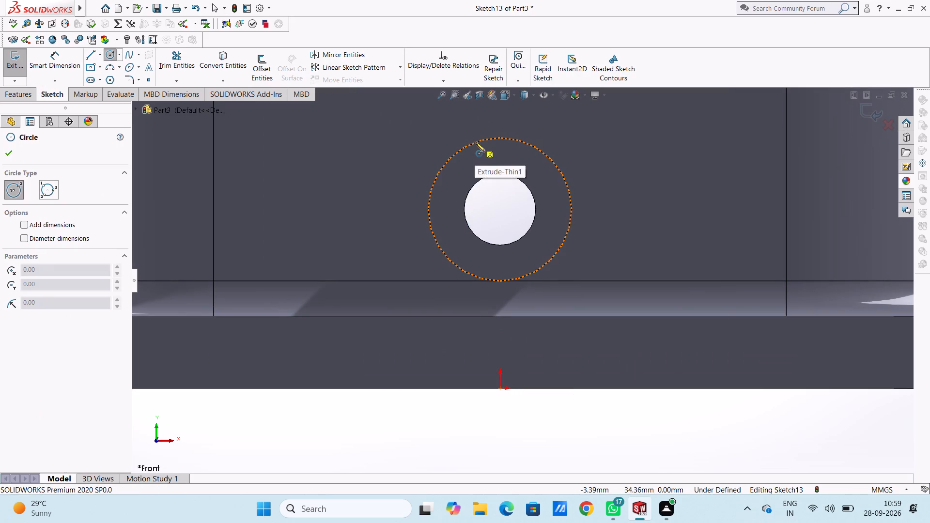
pyautogui.click(499, 208)
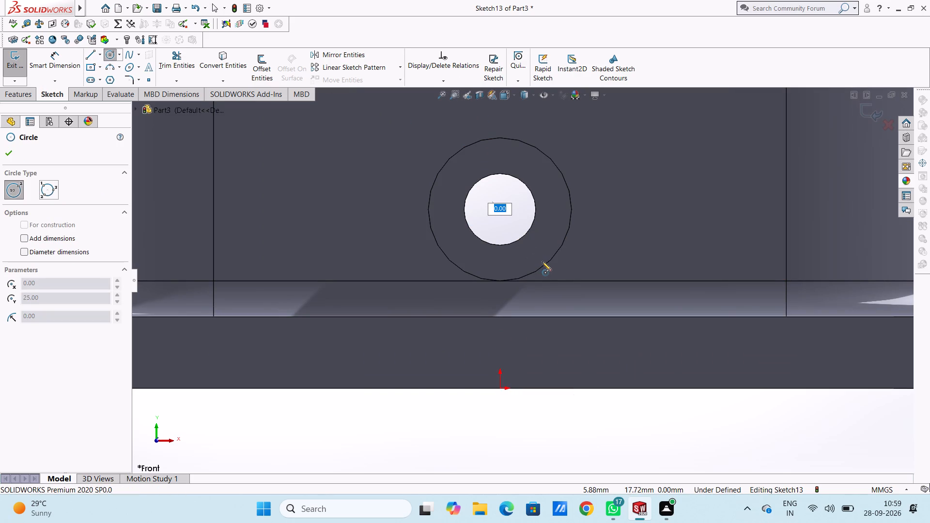
pyautogui.write('10')
pyautogui.press('Return')
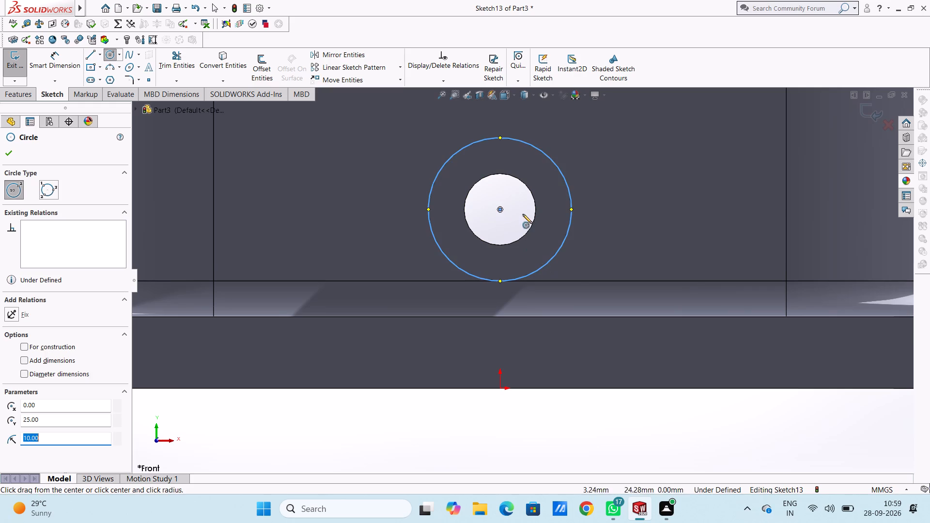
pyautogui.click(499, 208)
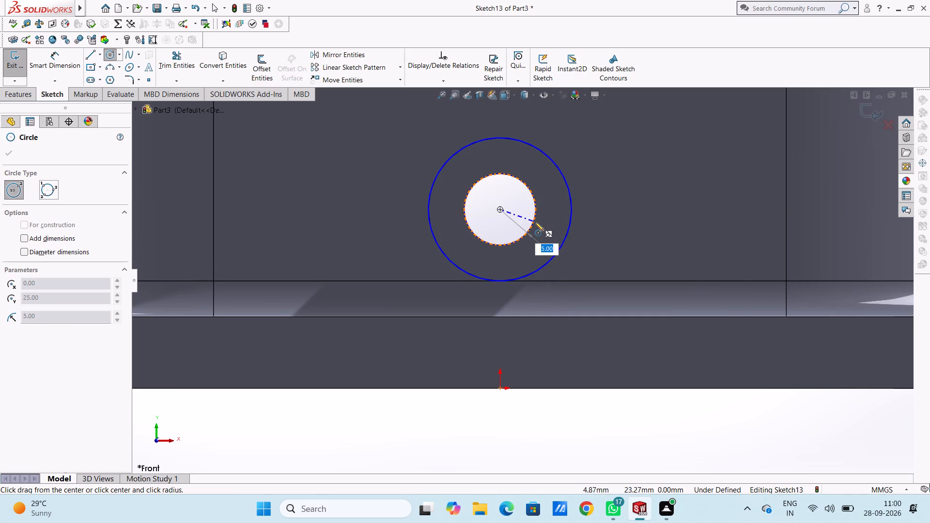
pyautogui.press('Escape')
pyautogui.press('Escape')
# Dimension the circle on the side boss's end face with a 25 mm diameter.
pyautogui.scroll(4, 535, 222)
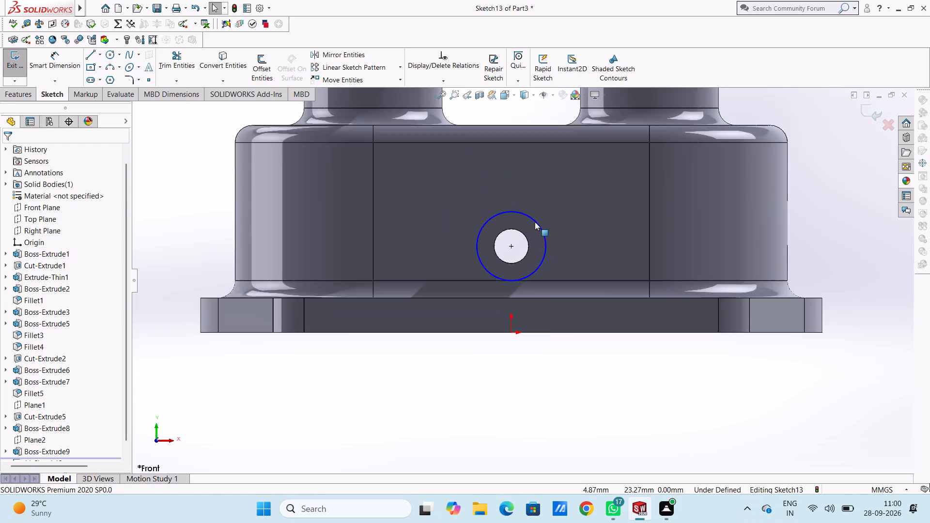
pyautogui.moveTo(534, 221); pyautogui.dragTo(510, 247, button='middle')
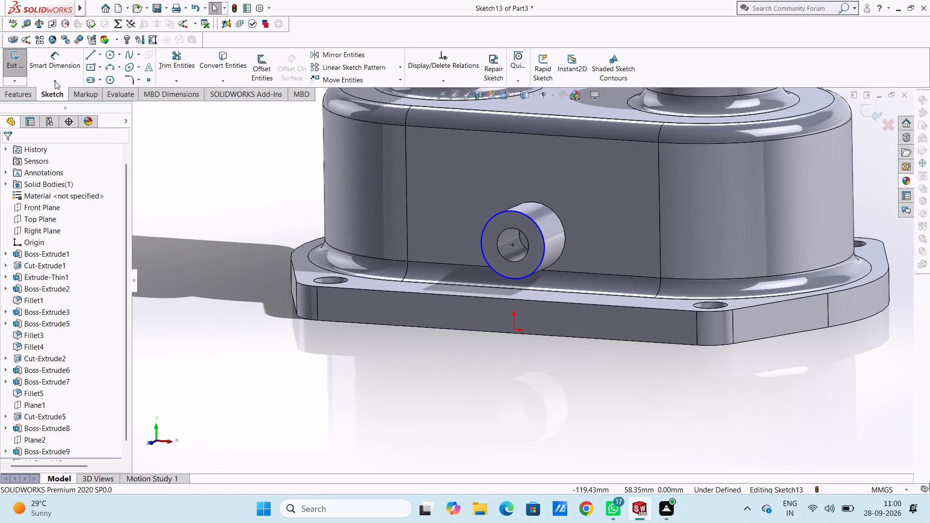
pyautogui.click(55, 60)
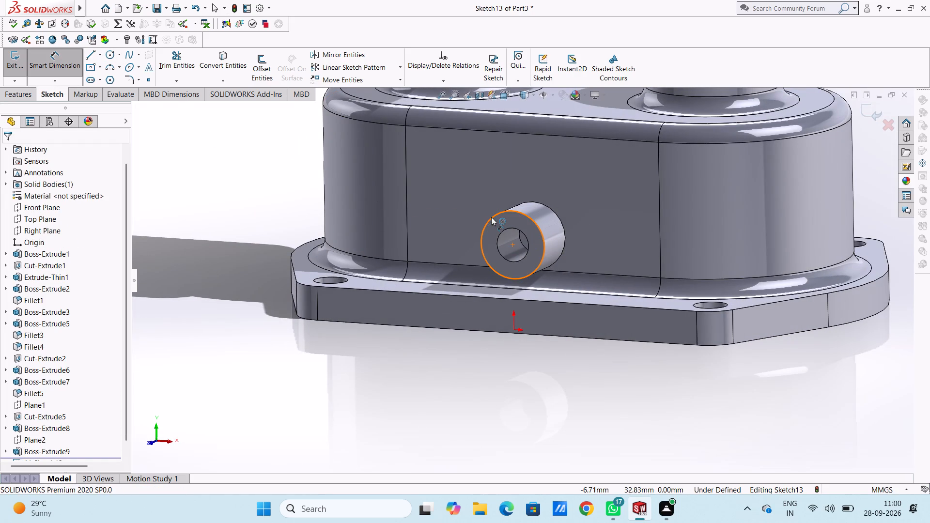
pyautogui.click(491, 217)
pyautogui.click(261, 158)
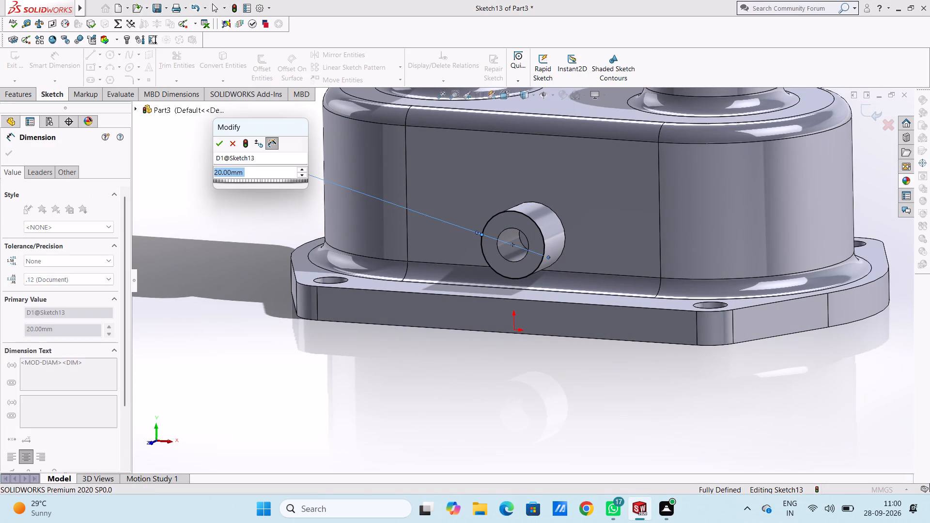
pyautogui.write('25')
pyautogui.press('Return')
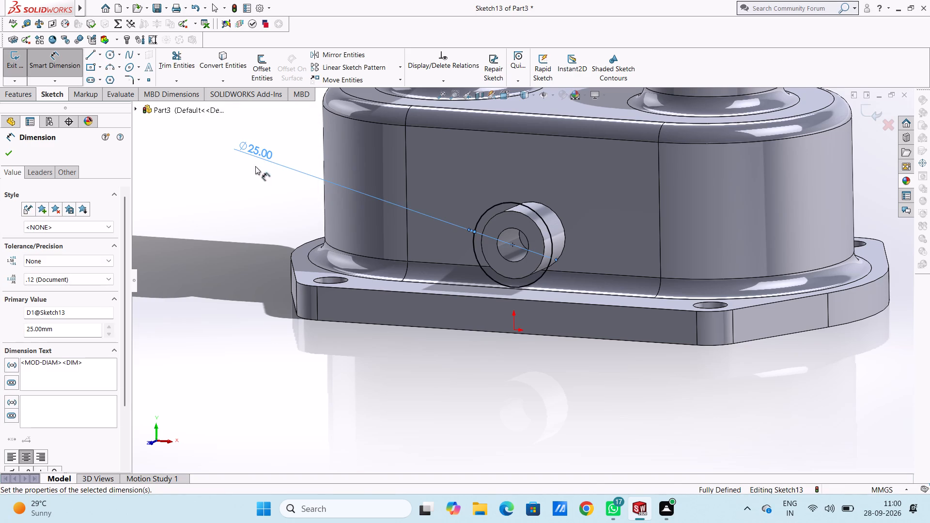
# Draw a 5 mm radius circle concentric with the 25 mm circle, matching the front side boss's hole.
pyautogui.click(224, 229)
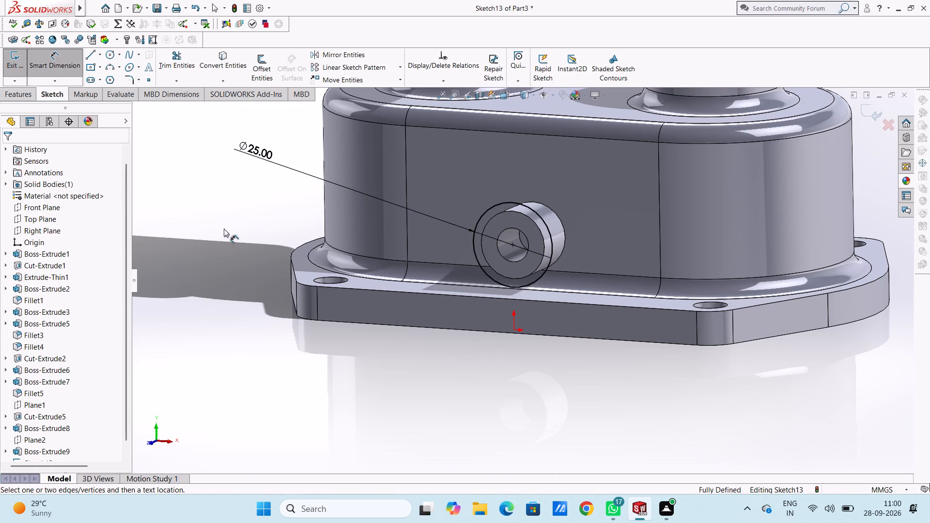
pyautogui.hotkey('ctrl', '1')
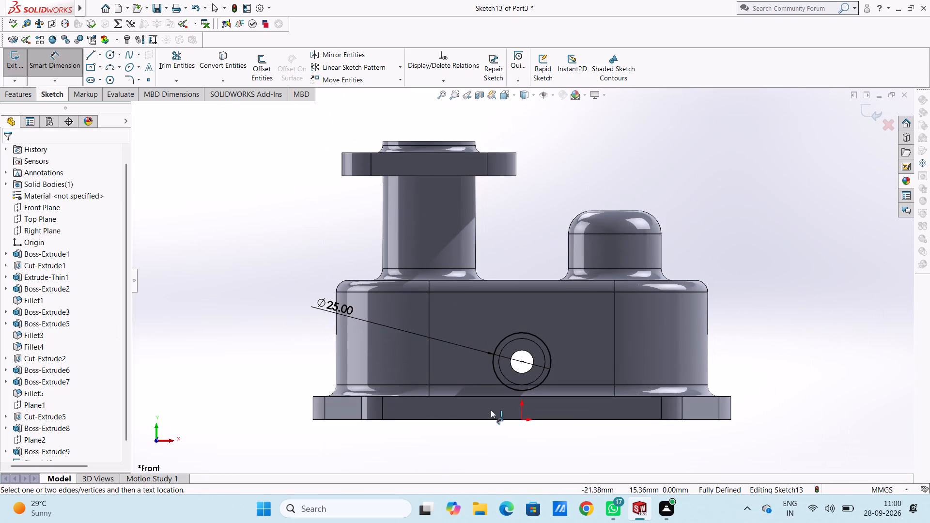
pyautogui.scroll(-5, 534, 398)
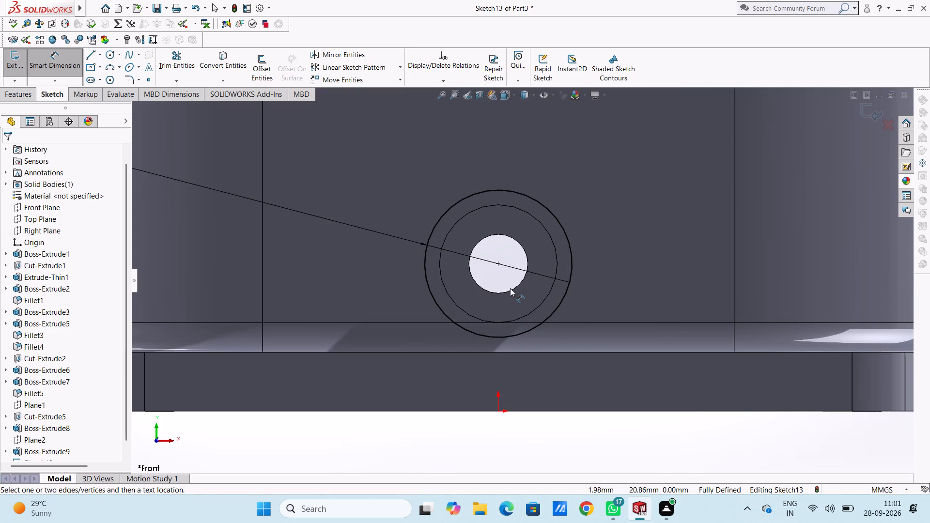
pyautogui.scroll(5, 518, 254)
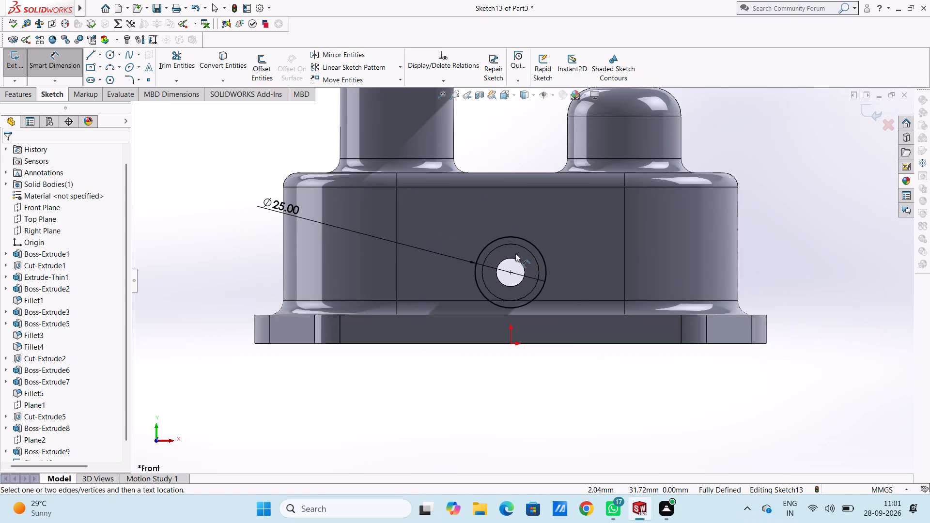
pyautogui.click(107, 54)
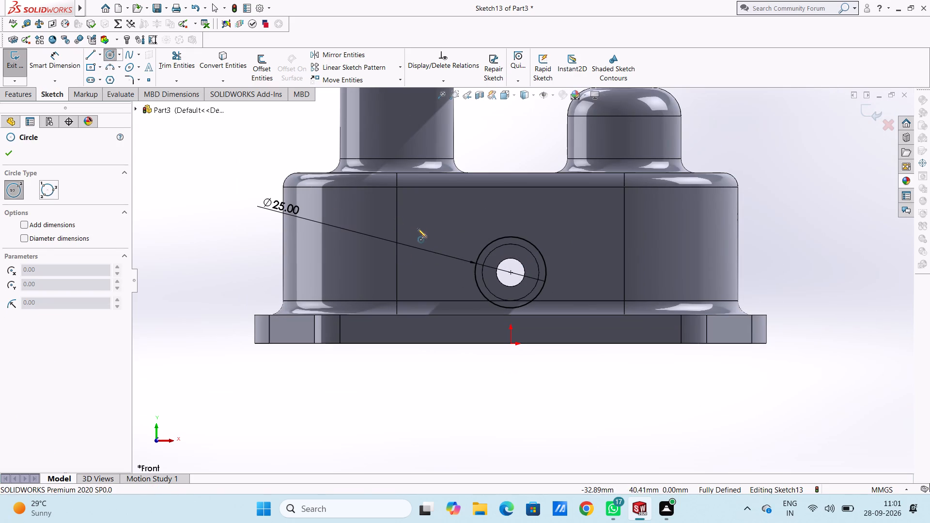
pyautogui.click(510, 273)
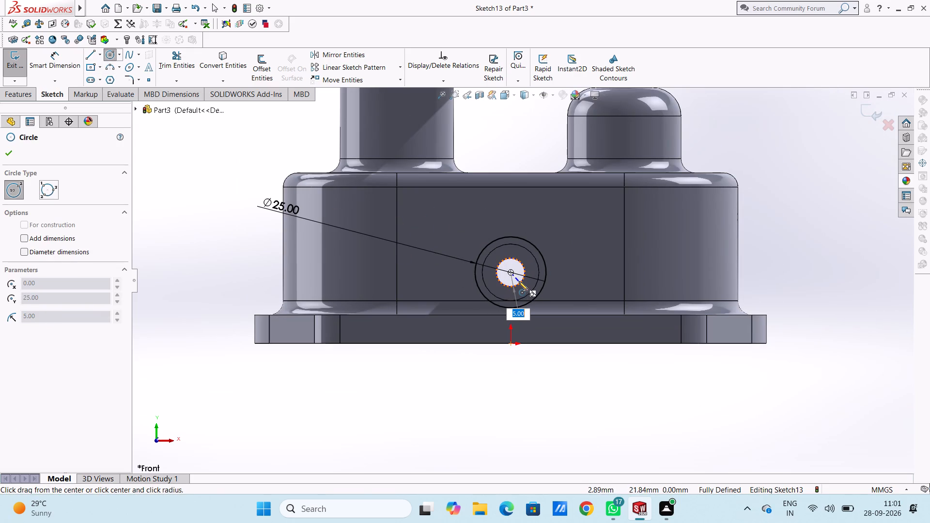
pyautogui.click(519, 281)
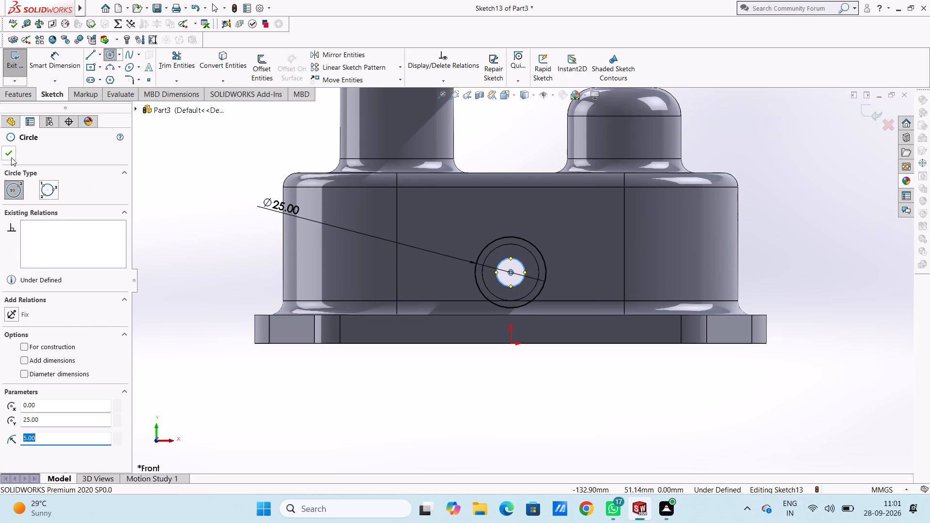
pyautogui.click(11, 157)
# Dimension the inner circle on the front side boss's end face with a 10 mm diameter.
pyautogui.click(64, 65)
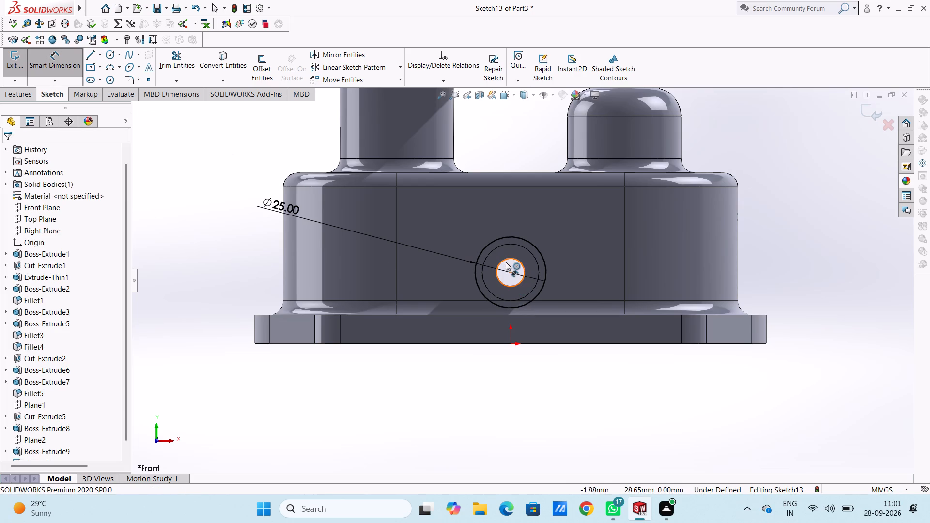
pyautogui.click(506, 262)
pyautogui.click(780, 234)
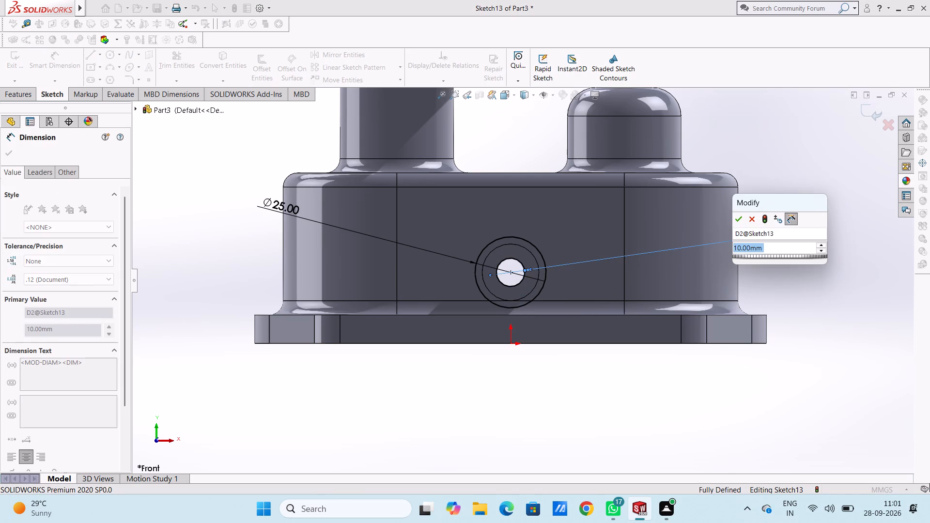
pyautogui.click(741, 219)
pyautogui.click(764, 183)
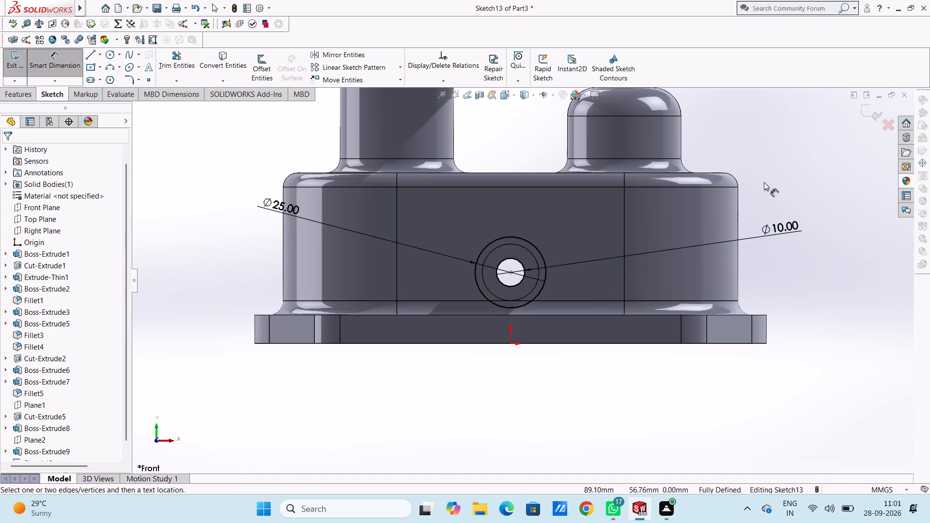
pyautogui.moveTo(770, 146); pyautogui.dragTo(746, 190, button='middle')
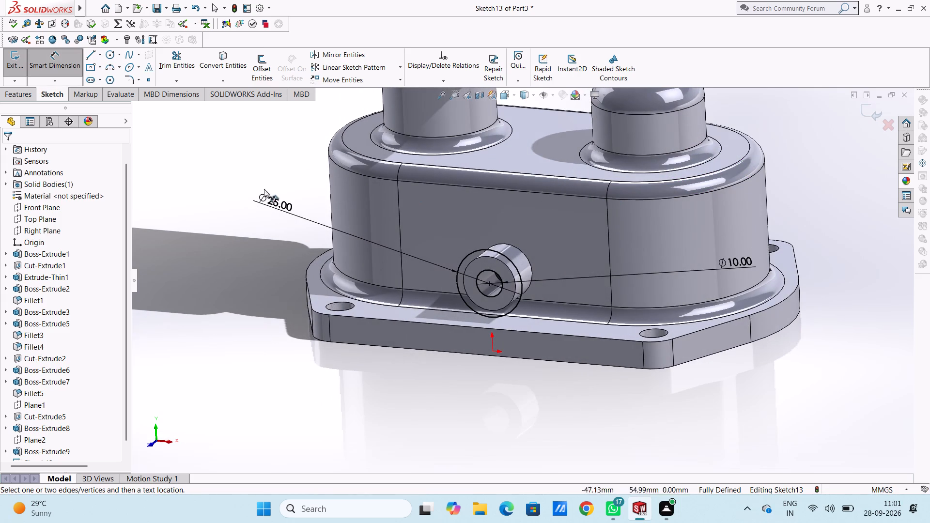
pyautogui.click(59, 55)
# Extrude the ring profile outward from the front side boss as a blind boss 15 mm deep, merged with the body.
pyautogui.click(12, 96)
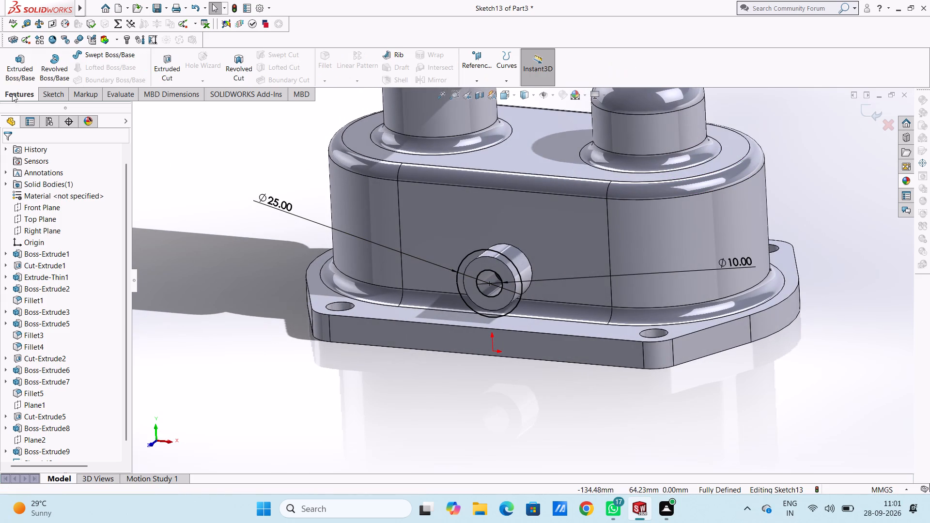
pyautogui.click(14, 71)
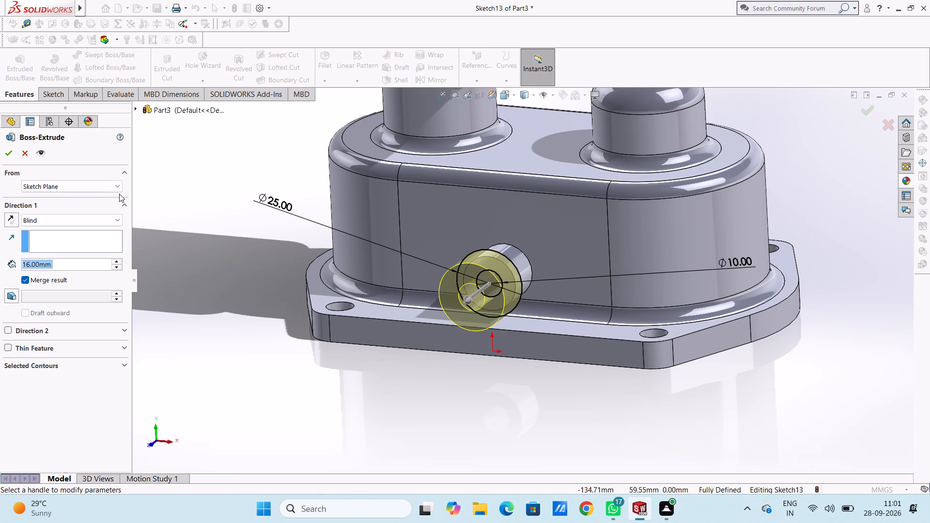
pyautogui.write('15')
pyautogui.press('Return')
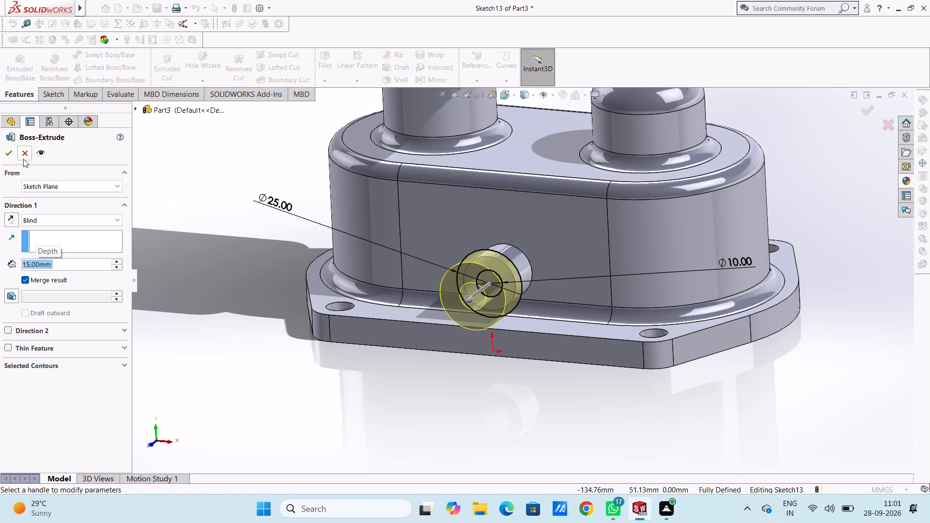
pyautogui.click(11, 155)
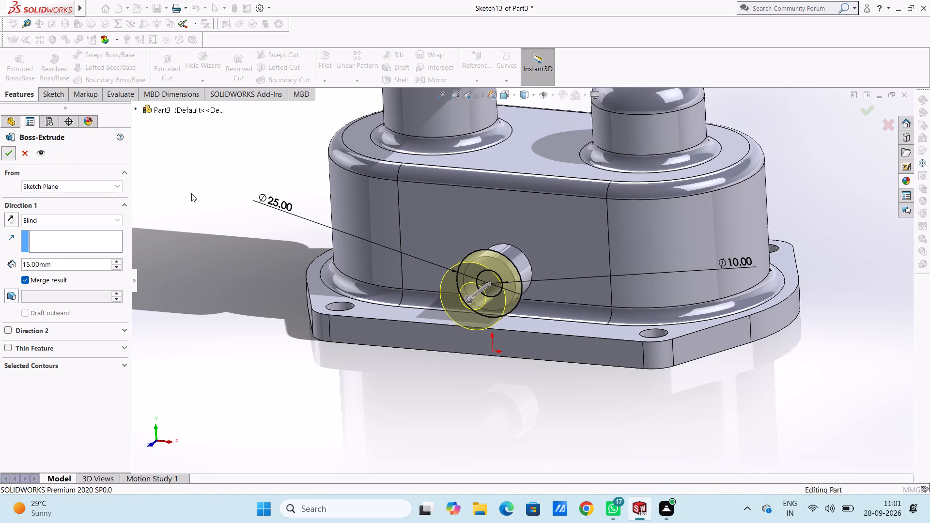
pyautogui.click(195, 192)
# Start a sketch on the end face of the rear hollow side boss and draw a 5 mm radius circle matching its hole.
pyautogui.scroll(4, 209, 201)
pyautogui.moveTo(253, 210); pyautogui.dragTo(232, 214, button='middle')
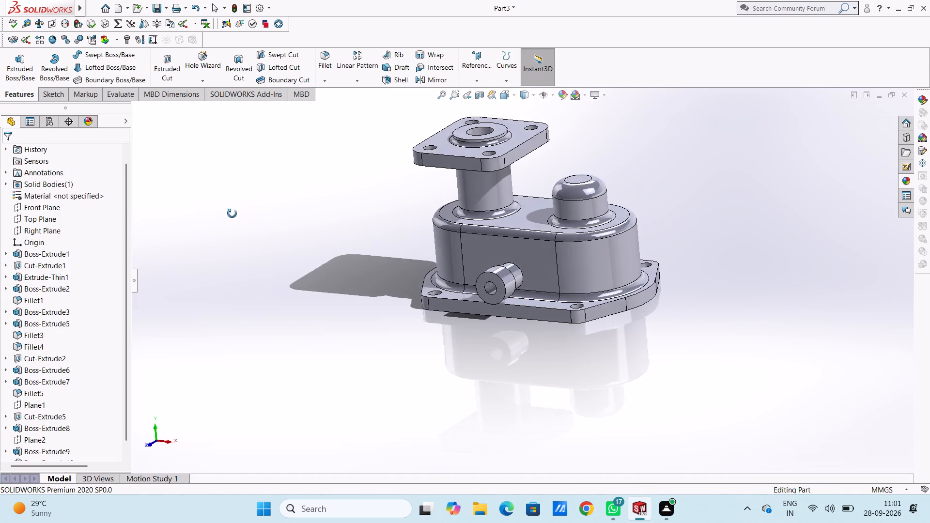
pyautogui.moveTo(232, 214); pyautogui.dragTo(203, 261, button='middle')
pyautogui.moveTo(244, 218); pyautogui.dragTo(294, 228, button='middle')
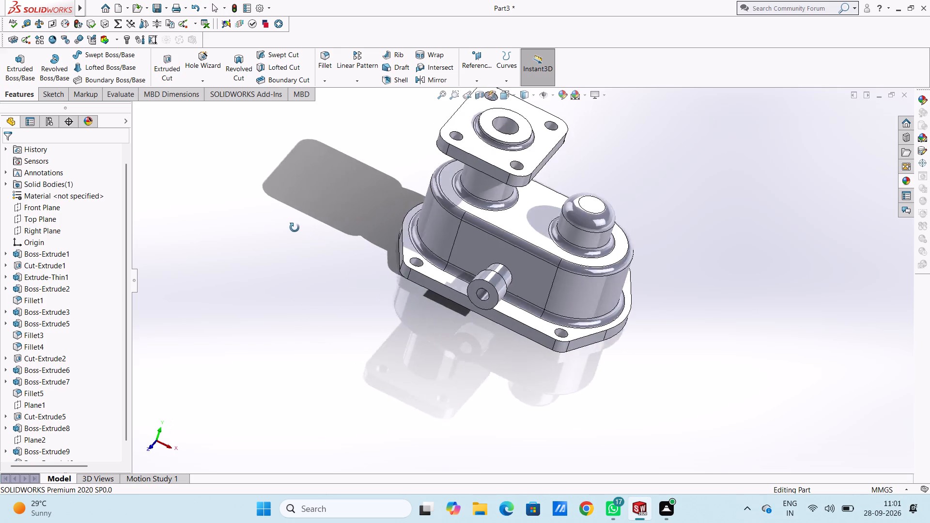
pyautogui.moveTo(294, 228); pyautogui.dragTo(334, 195, button='middle')
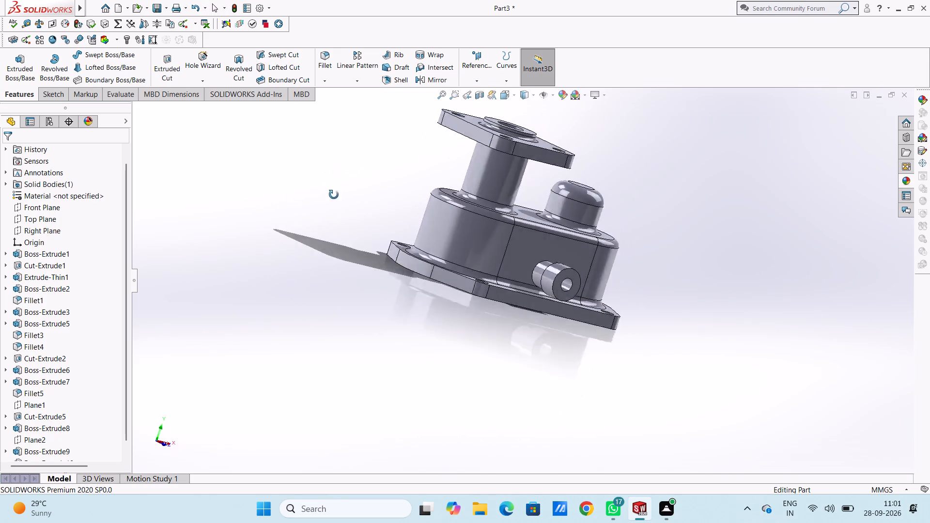
pyautogui.moveTo(334, 195); pyautogui.dragTo(238, 192, button='middle')
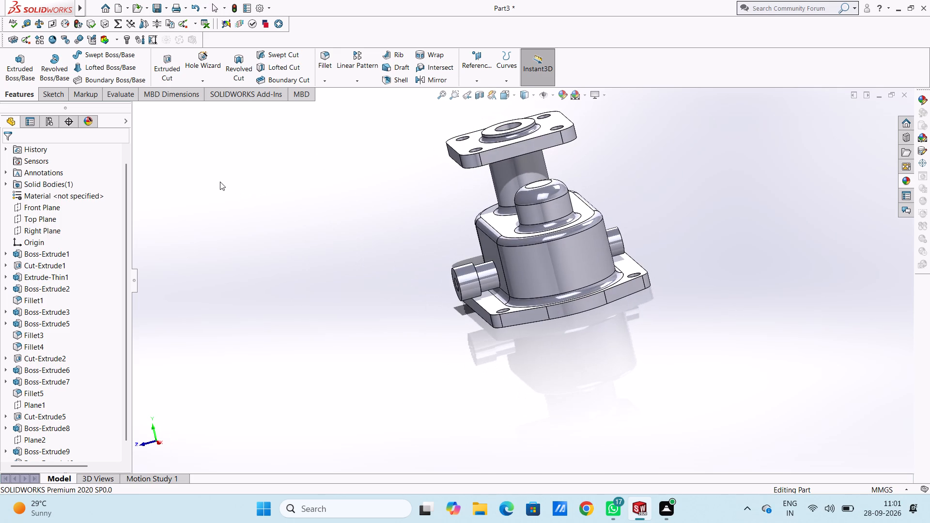
pyautogui.hotkey('ctrl', '2')
pyautogui.scroll(-1, 417, 231)
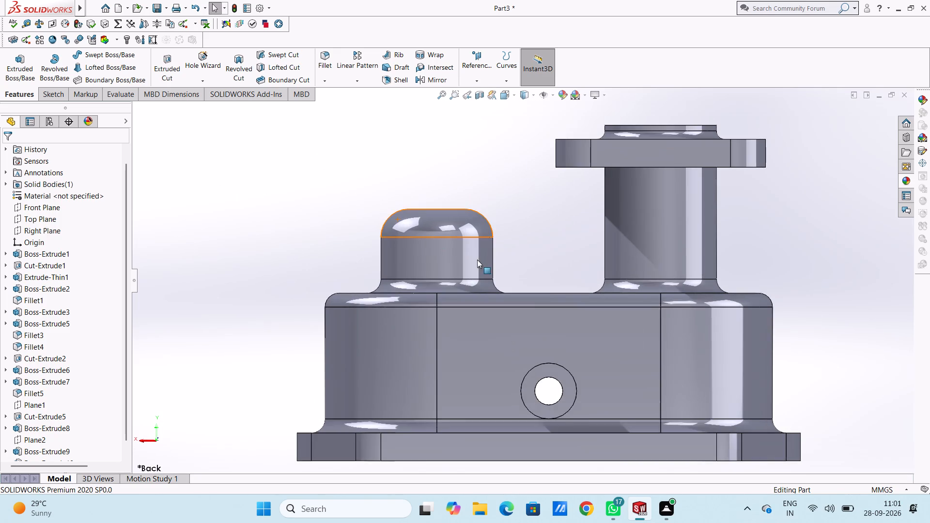
pyautogui.scroll(4, 477, 260)
pyautogui.scroll(-5, 575, 354)
pyautogui.click(469, 250)
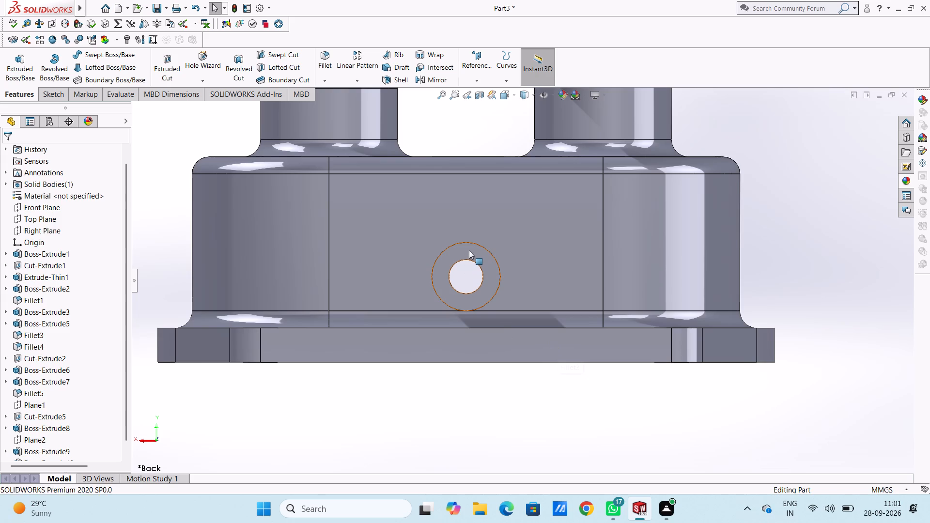
pyautogui.click(511, 225)
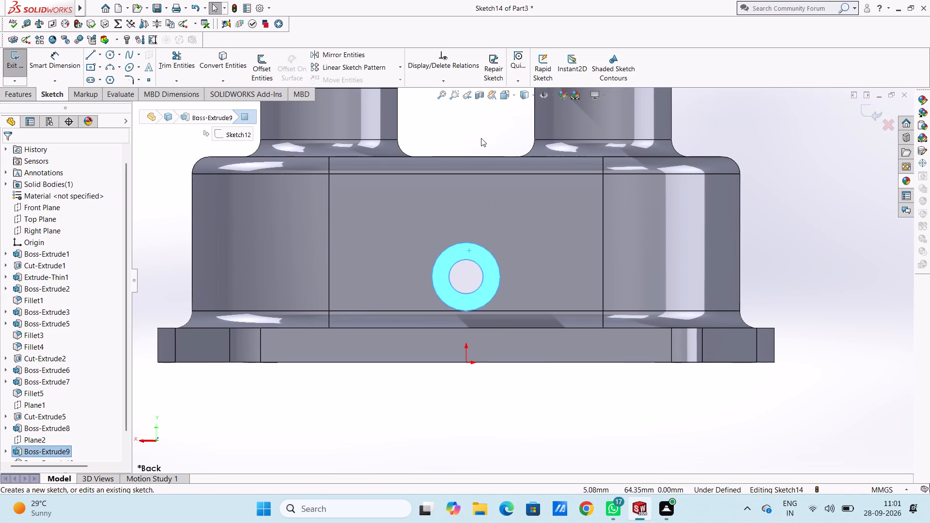
pyautogui.click(481, 137)
pyautogui.click(105, 52)
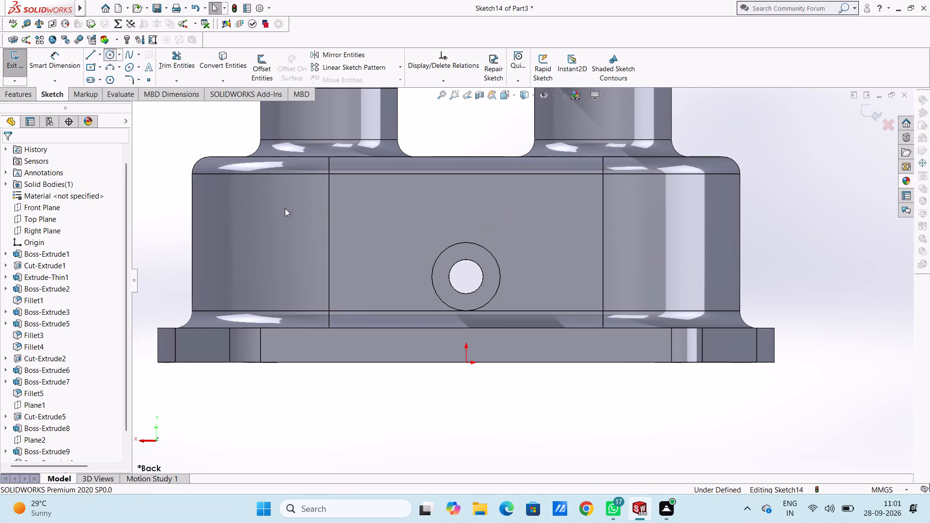
pyautogui.click(466, 276)
pyautogui.click(471, 291)
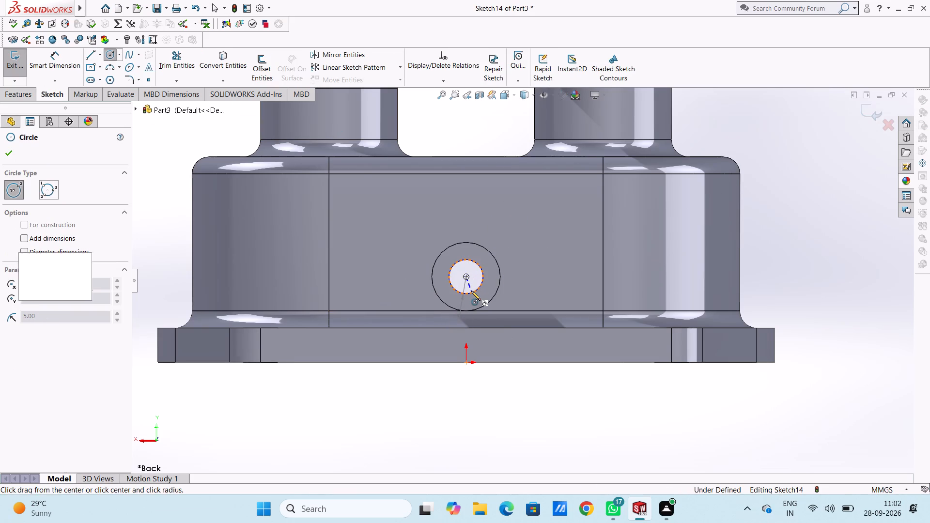
# Draw a 12.5 mm radius circle concentric with the hole on the rear side boss's end face.
pyautogui.click(465, 275)
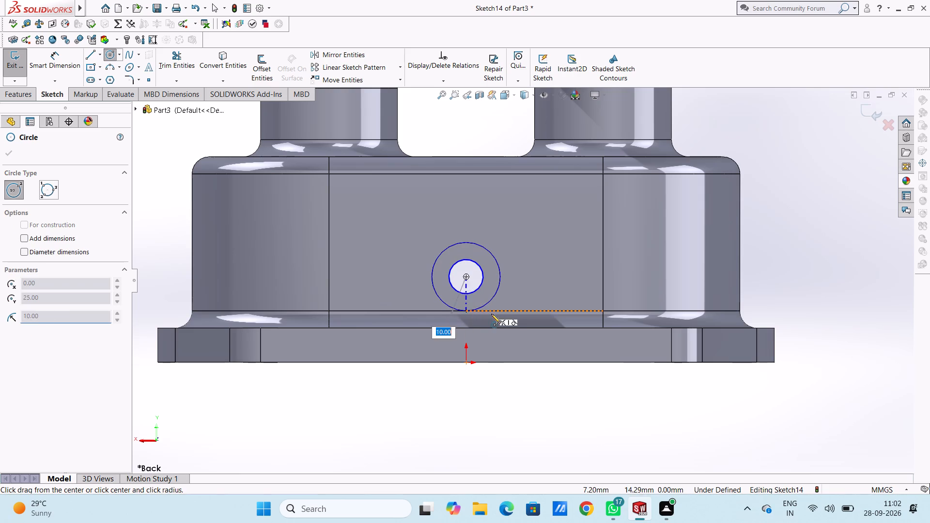
pyautogui.write('12.5')
pyautogui.press('Return')
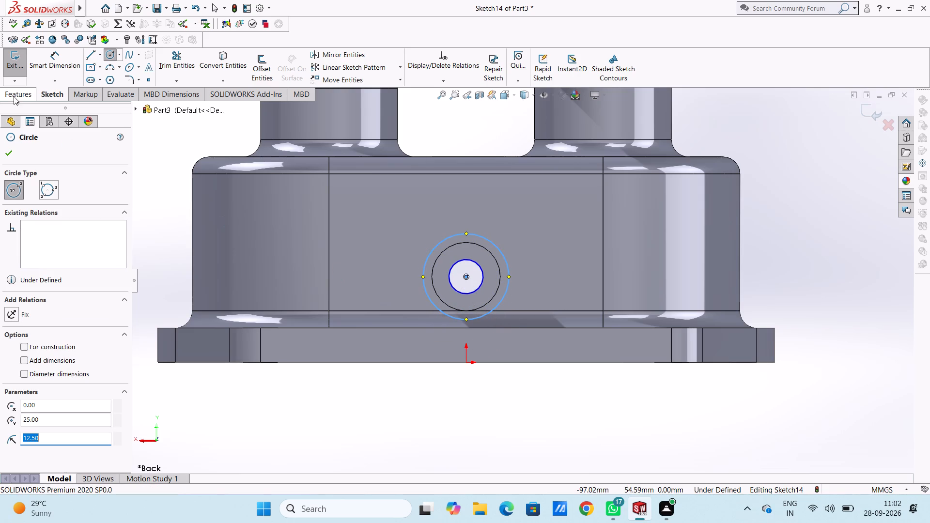
pyautogui.click(13, 153)
pyautogui.click(150, 177)
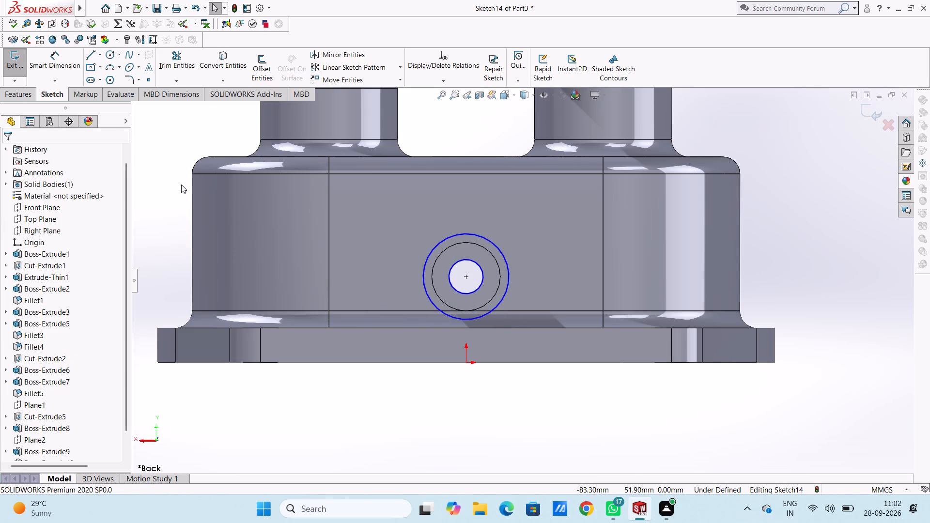
# Dimension the rear end-face circles with a 25 mm diameter for the outer and 10 mm for the inner one.
pyautogui.scroll(5, 181, 184)
pyautogui.click(67, 62)
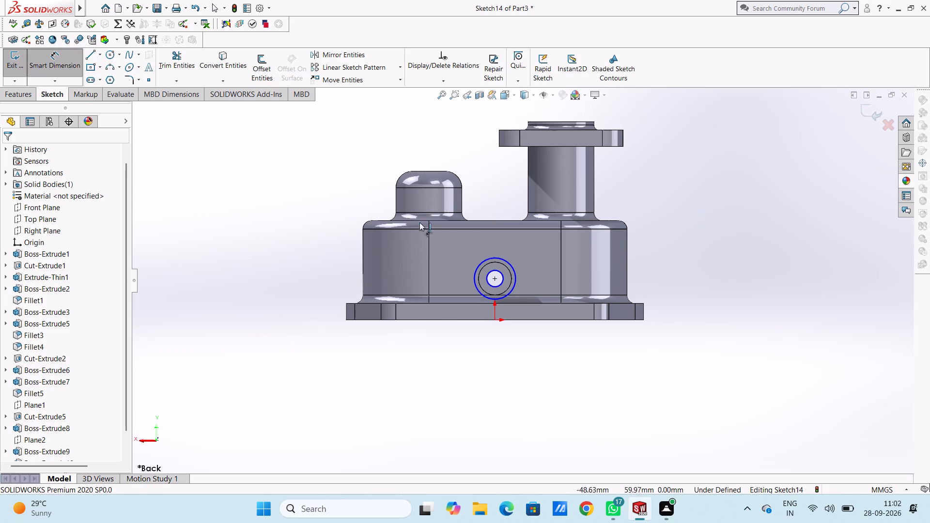
pyautogui.click(500, 259)
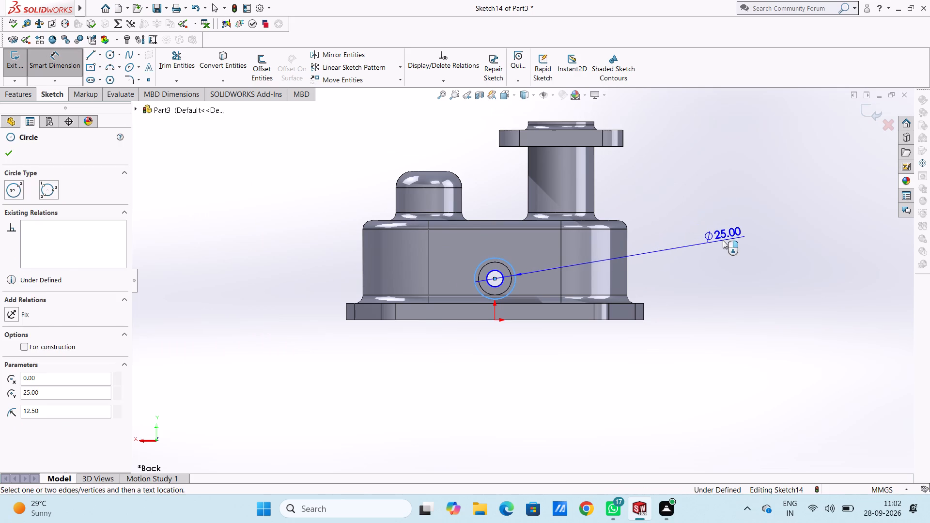
pyautogui.click(723, 240)
pyautogui.click(680, 225)
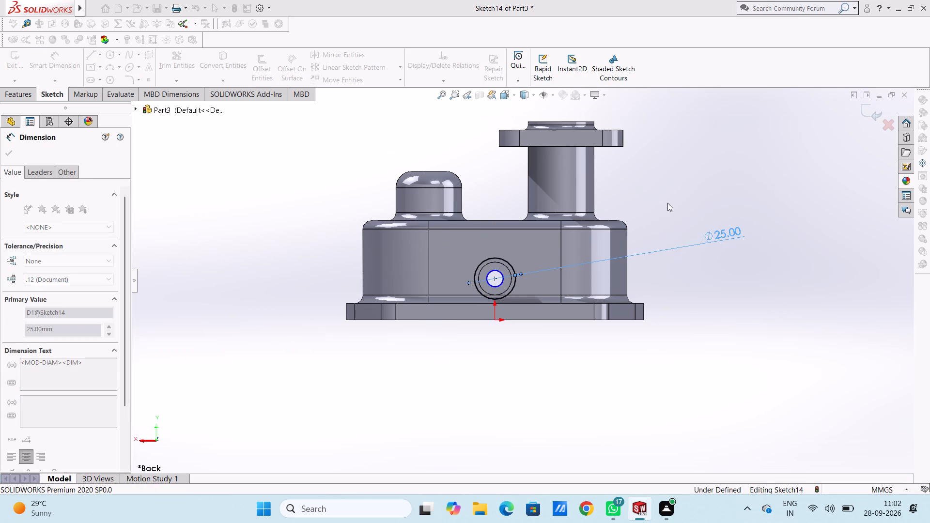
pyautogui.click(667, 203)
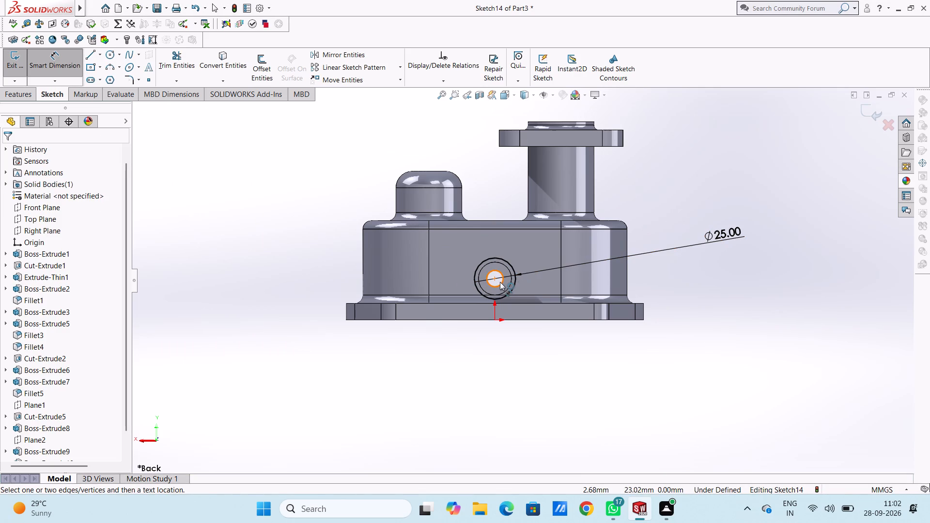
pyautogui.click(500, 282)
pyautogui.click(746, 407)
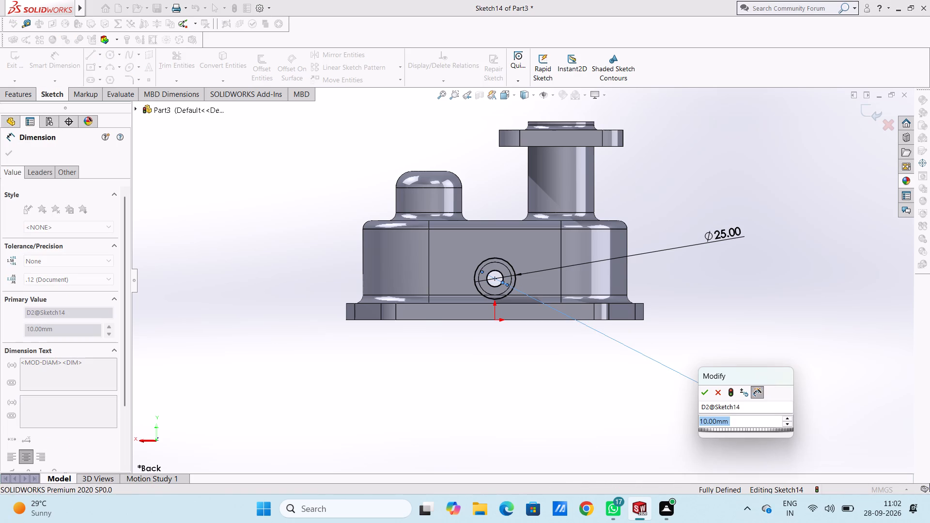
pyautogui.click(703, 389)
pyautogui.click(564, 403)
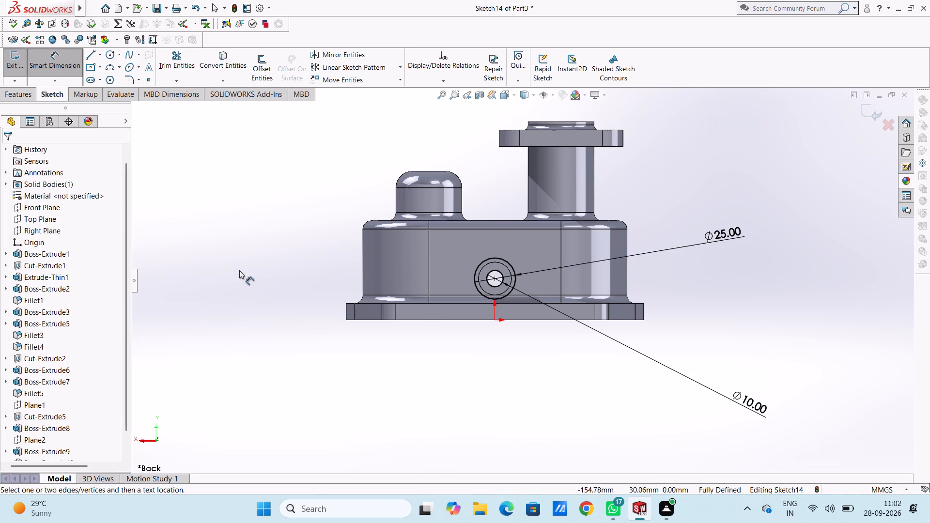
# Extrude the 25 mm ring sketch outward from the rear side boss as a blind boss 15 mm deep, merged with the body.
pyautogui.click(20, 93)
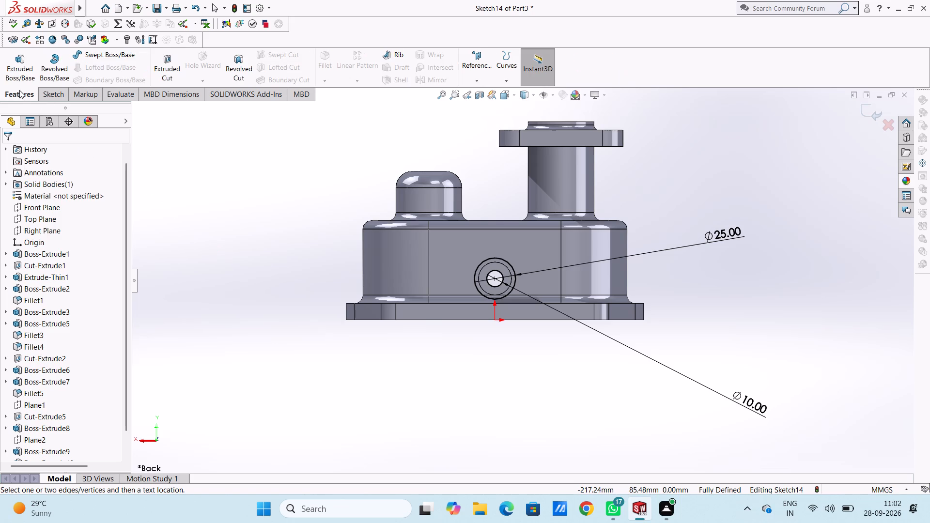
pyautogui.click(18, 68)
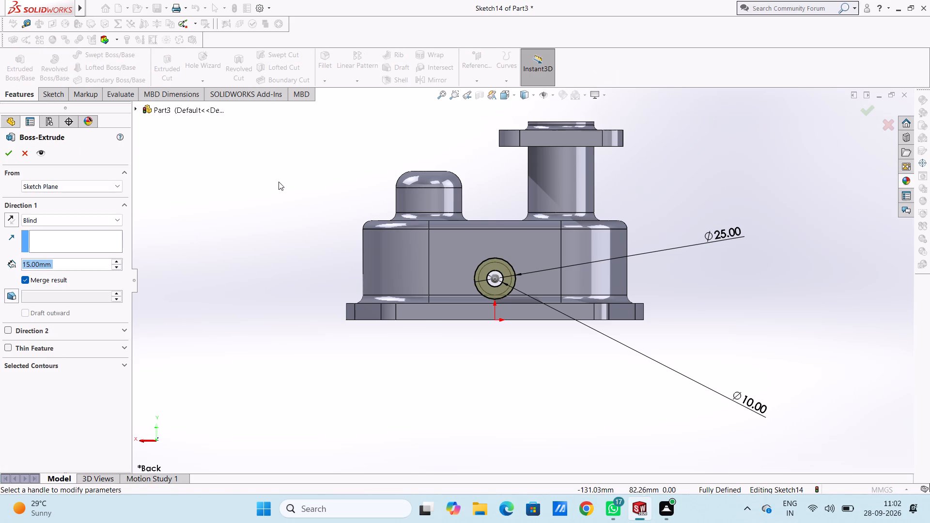
pyautogui.moveTo(299, 187); pyautogui.dragTo(234, 236, button='middle')
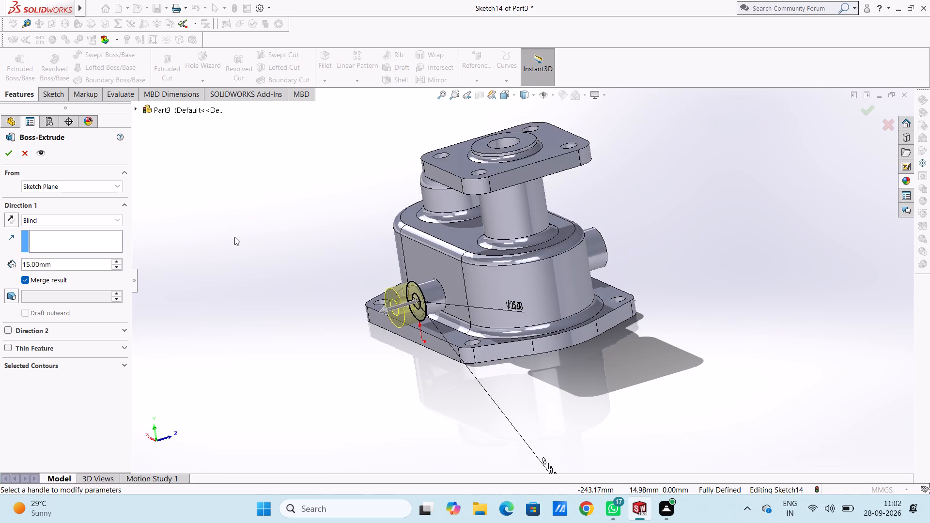
pyautogui.click(8, 152)
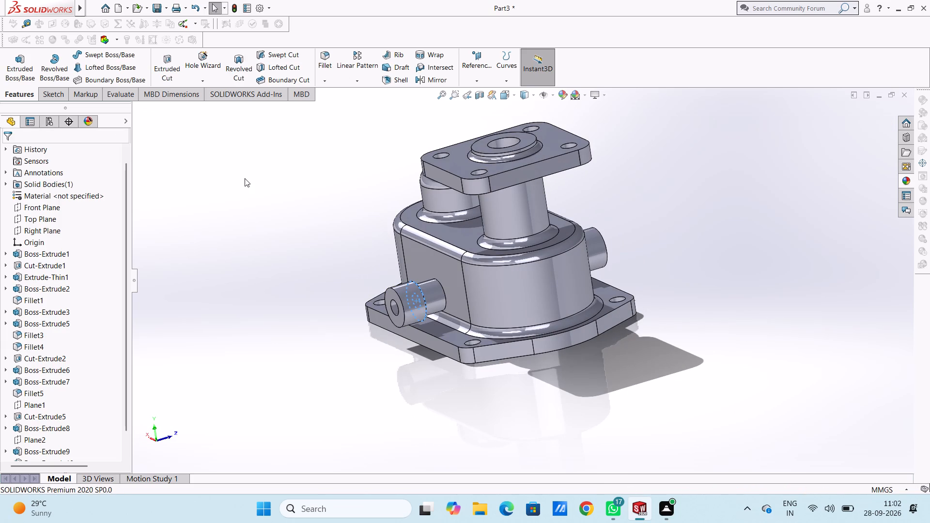
pyautogui.click(245, 178)
# Inspect the whole housing from all sides, including the underside and both collared side bosses, ending in the isometric view.
pyautogui.moveTo(263, 191); pyautogui.dragTo(355, 257, button='middle')
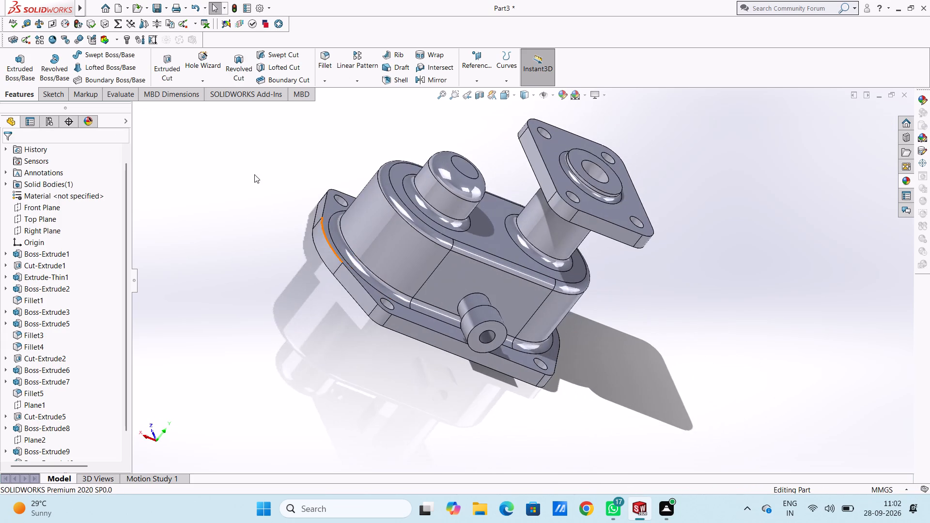
pyautogui.moveTo(249, 178); pyautogui.dragTo(379, 347, button='middle')
pyautogui.scroll(6, 266, 187)
pyautogui.moveTo(319, 182); pyautogui.dragTo(281, 216, button='middle')
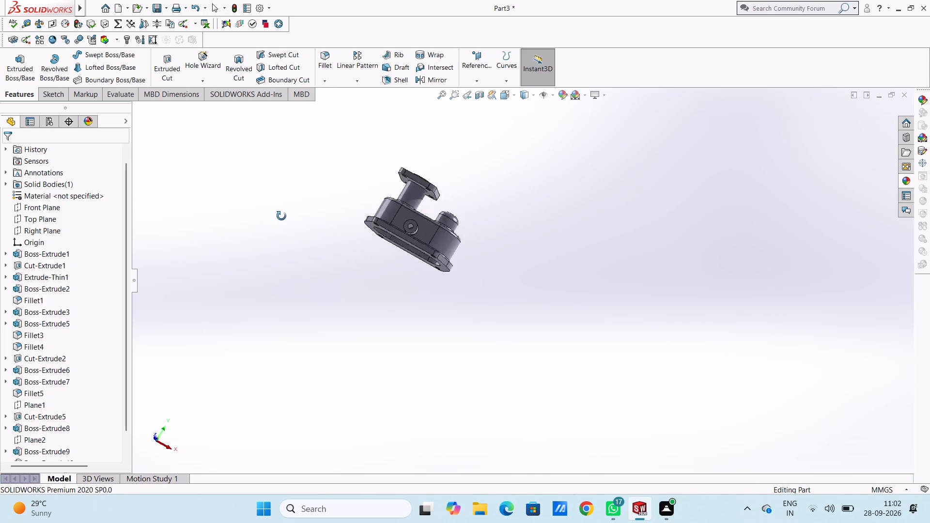
pyautogui.moveTo(281, 216); pyautogui.dragTo(319, 284, button='middle')
pyautogui.moveTo(317, 231); pyautogui.dragTo(288, 220, button='middle')
pyautogui.moveTo(373, 229); pyautogui.dragTo(403, 225, button='middle')
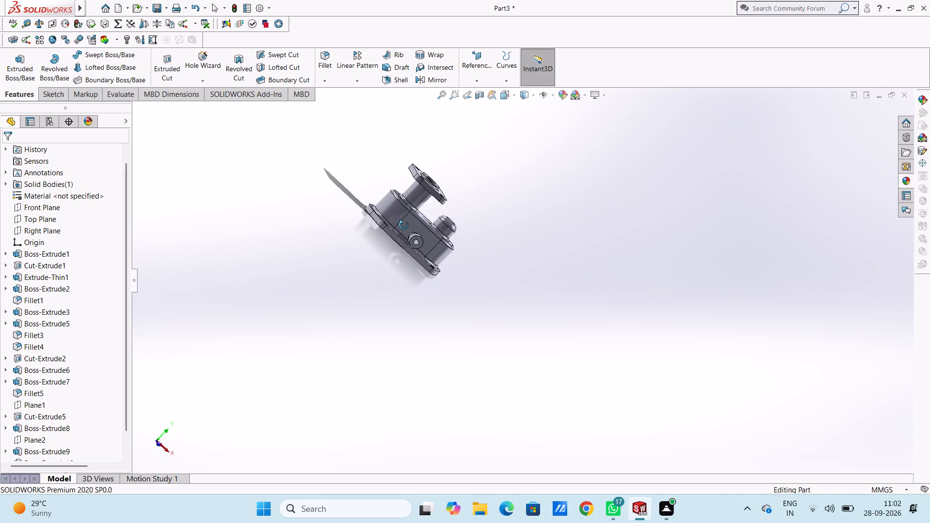
pyautogui.moveTo(403, 225); pyautogui.dragTo(402, 177, button='middle')
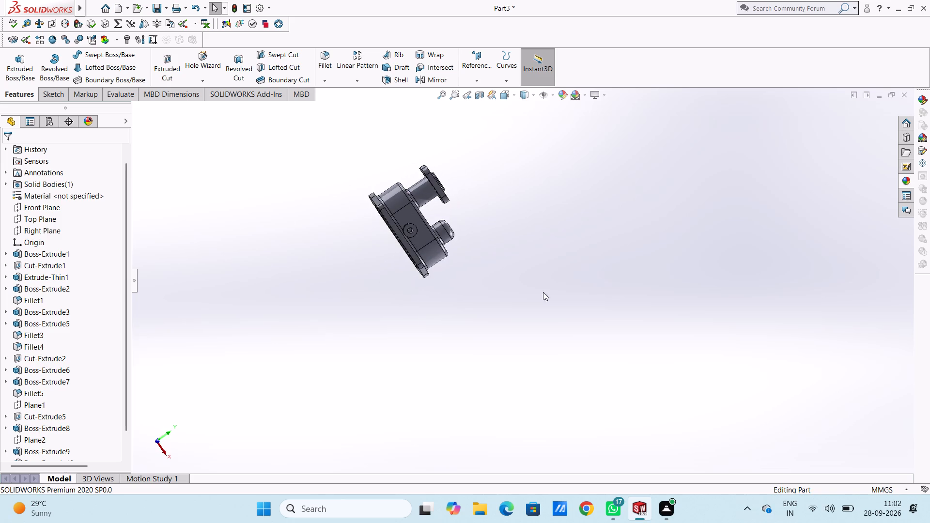
pyautogui.moveTo(545, 290); pyautogui.dragTo(594, 249, button='middle')
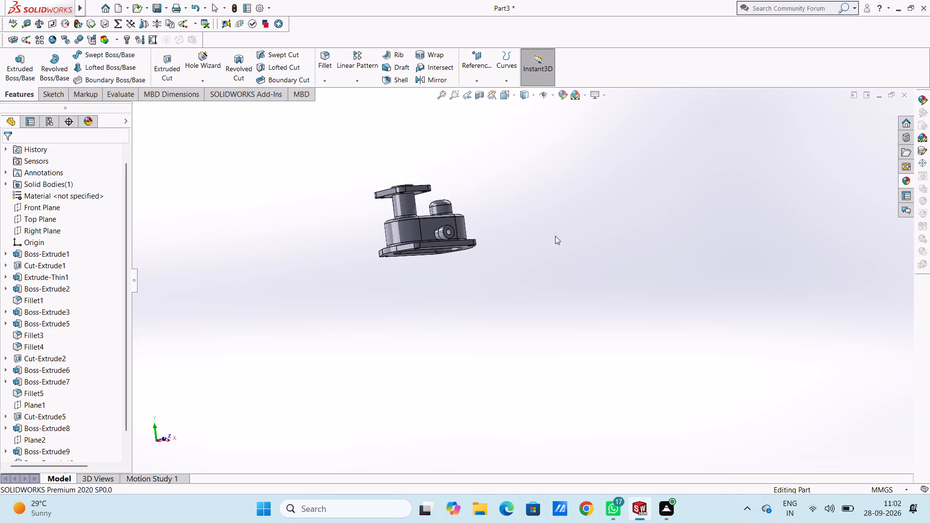
pyautogui.moveTo(511, 196); pyautogui.dragTo(406, 269, button='middle')
pyautogui.moveTo(509, 200); pyautogui.dragTo(527, 212, button='middle')
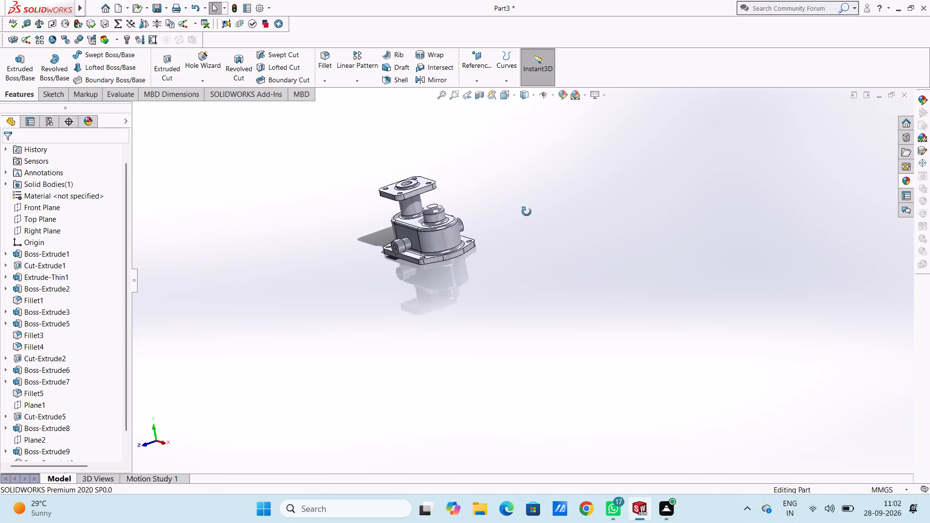
pyautogui.moveTo(527, 212); pyautogui.dragTo(594, 298, button='middle')
pyautogui.moveTo(314, 174); pyautogui.dragTo(349, 150, button='middle')
pyautogui.moveTo(341, 148); pyautogui.dragTo(333, 147, button='middle')
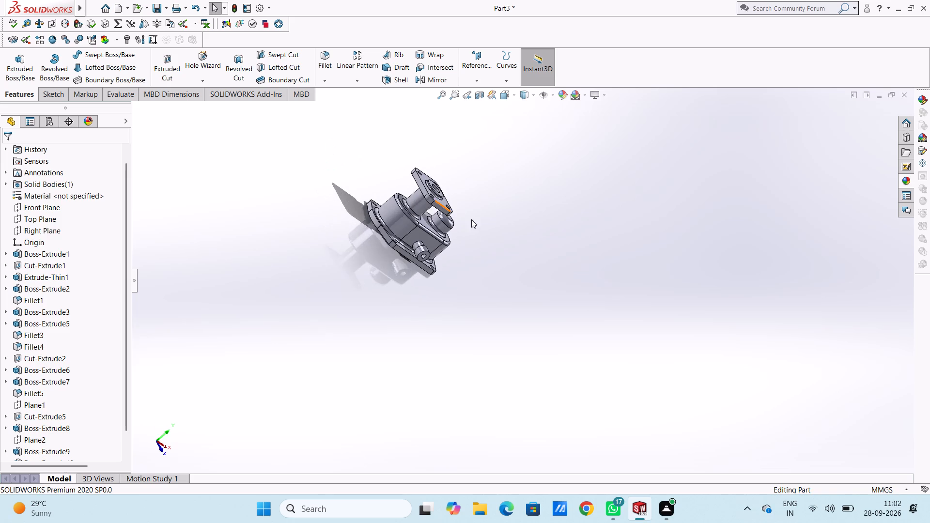
pyautogui.moveTo(481, 223); pyautogui.dragTo(415, 218, button='middle')
pyautogui.moveTo(542, 200); pyautogui.dragTo(638, 257, button='middle')
pyautogui.scroll(-1, 541, 199)
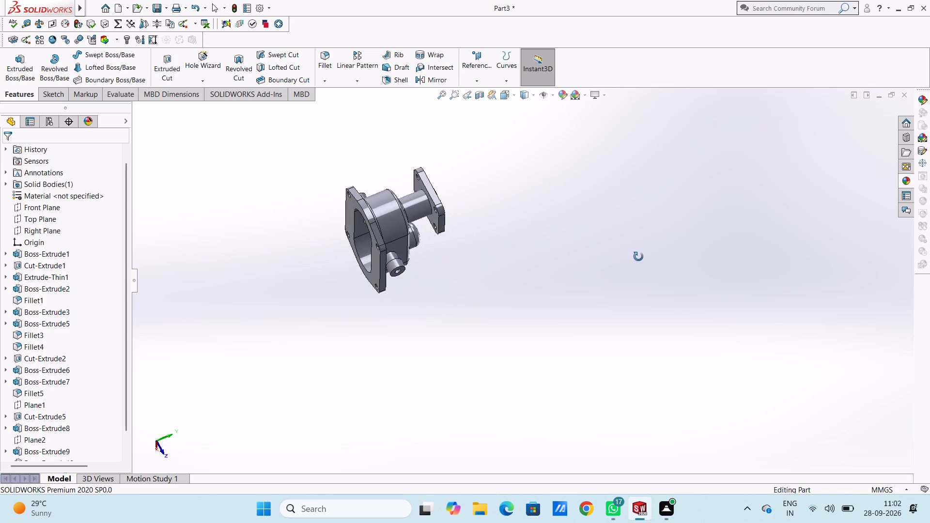
pyautogui.moveTo(638, 257); pyautogui.dragTo(509, 174, button='middle')
pyautogui.moveTo(473, 185); pyautogui.dragTo(533, 220, button='middle')
pyautogui.moveTo(513, 201); pyautogui.dragTo(473, 198, button='middle')
pyautogui.moveTo(503, 244); pyautogui.dragTo(494, 202, button='middle')
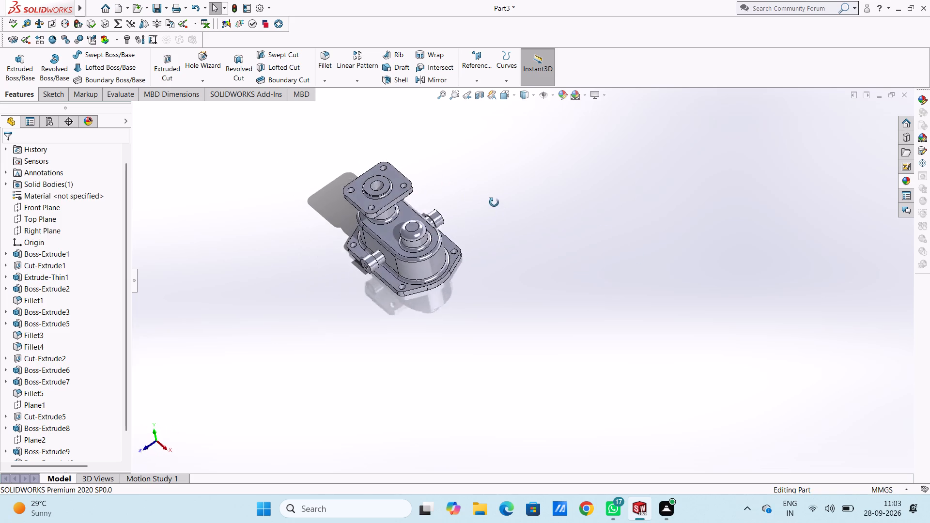
pyautogui.moveTo(494, 202); pyautogui.dragTo(530, 192, button='middle')
pyautogui.moveTo(507, 211); pyautogui.dragTo(526, 212, button='middle')
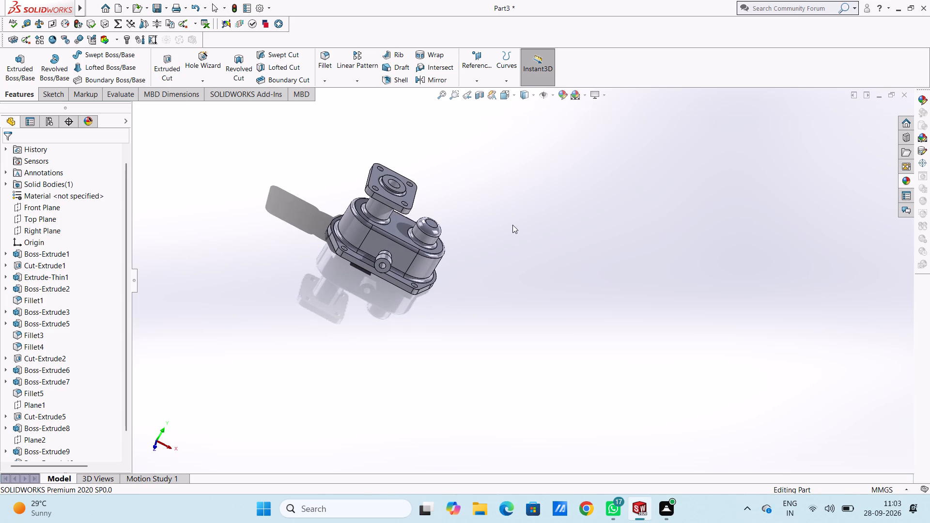
pyautogui.moveTo(464, 248); pyautogui.dragTo(510, 187, button='middle')
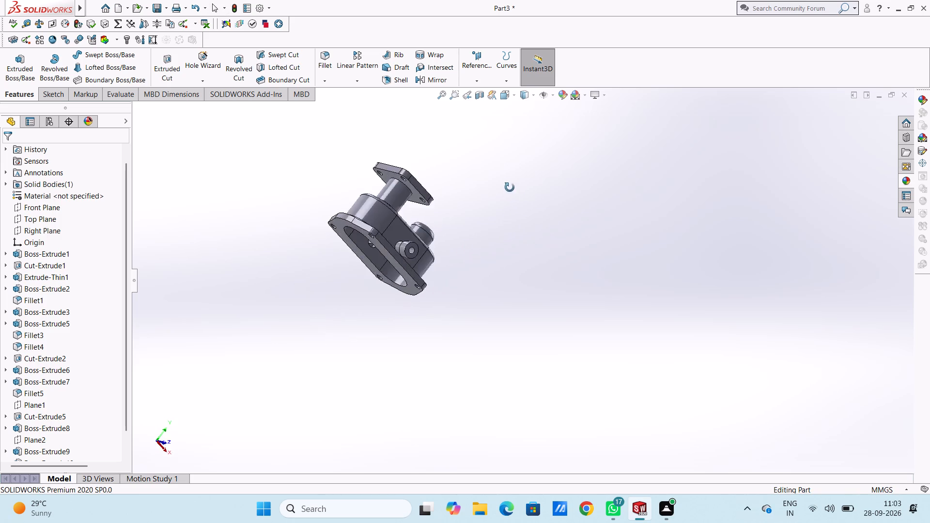
pyautogui.moveTo(510, 187); pyautogui.dragTo(465, 132, button='middle')
pyautogui.moveTo(526, 205); pyautogui.dragTo(504, 148, button='middle')
pyautogui.moveTo(482, 190); pyautogui.dragTo(467, 185, button='middle')
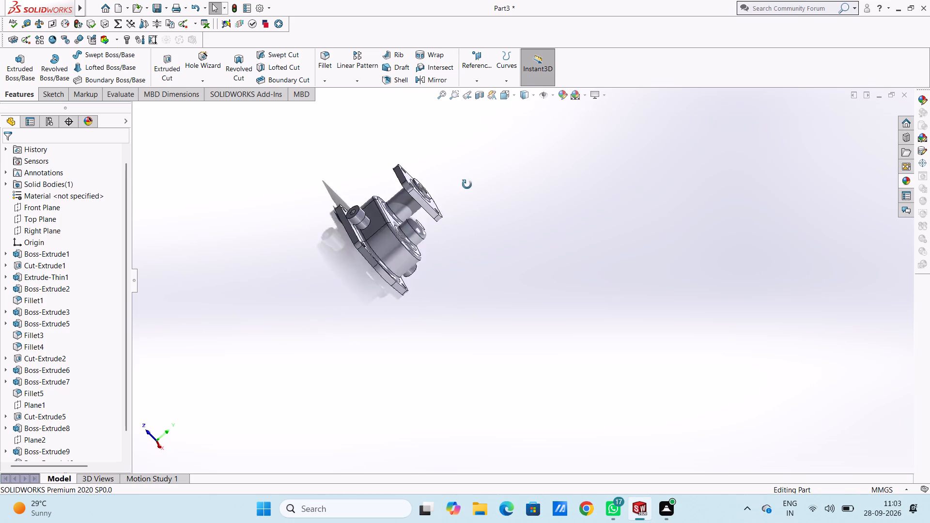
pyautogui.moveTo(467, 185); pyautogui.dragTo(551, 271, button='middle')
pyautogui.press('Escape')
pyautogui.press('Escape')
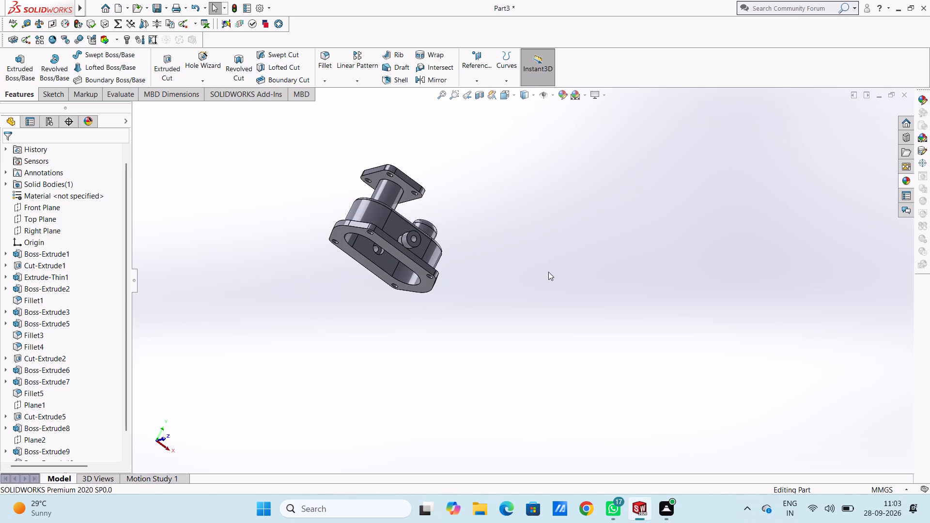
pyautogui.hotkey('ctrl', '7')
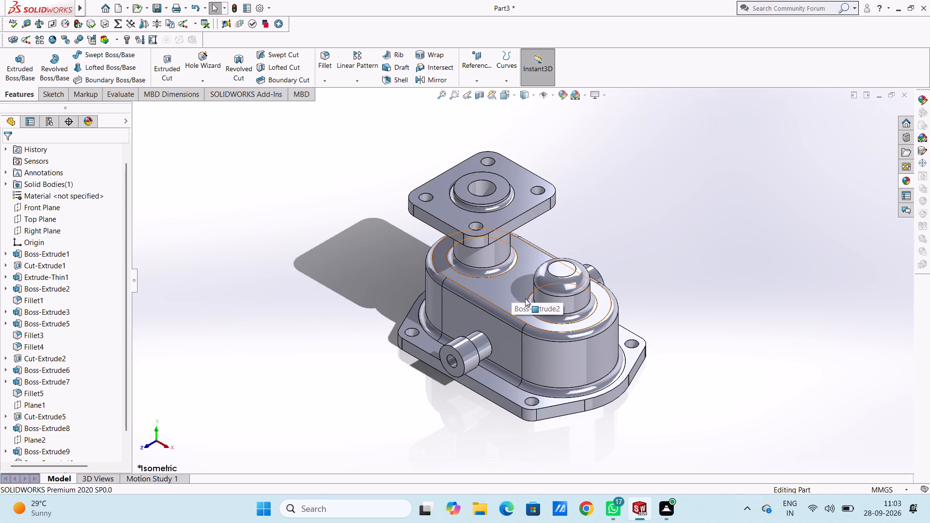
pyautogui.scroll(1, 525, 298)
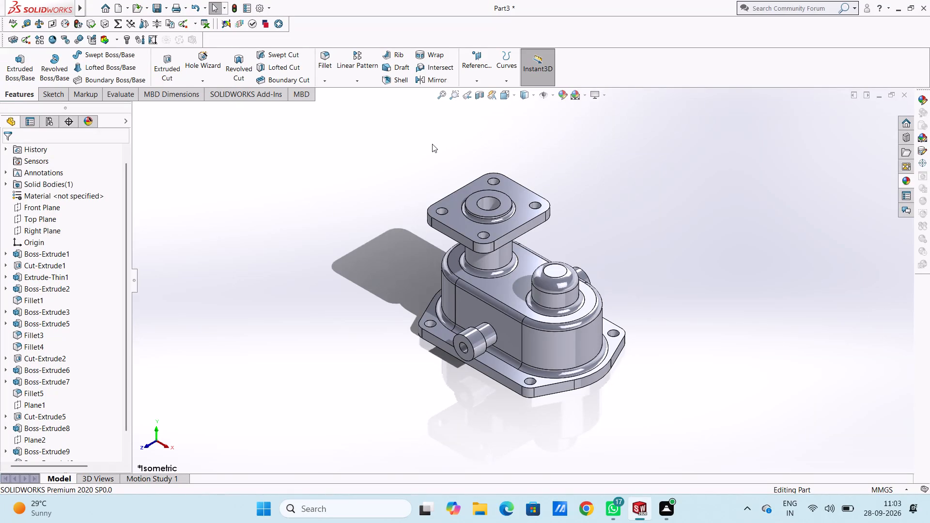
pyautogui.press('Escape')
pyautogui.press('Escape')
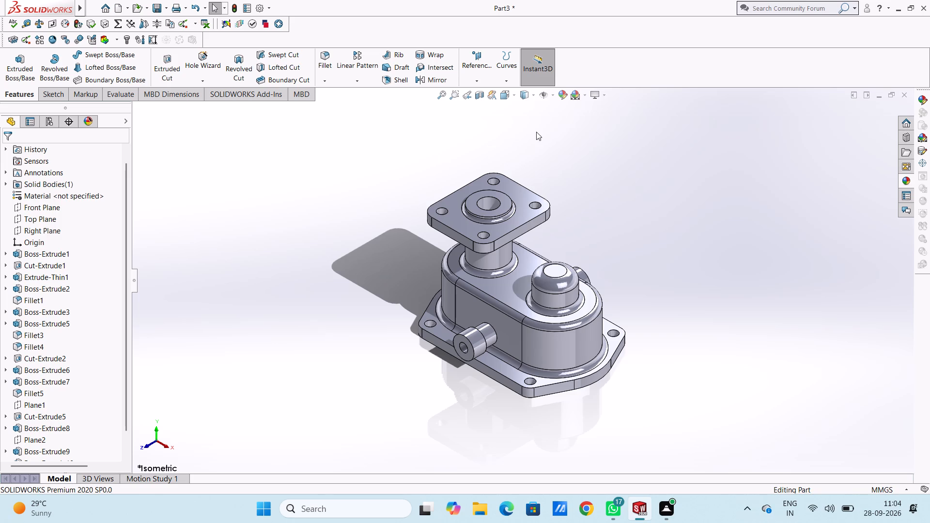
# Set the whole part's appearance colour to dark grey from the standard swatches, after trying blue and orange.
pyautogui.click(566, 91)
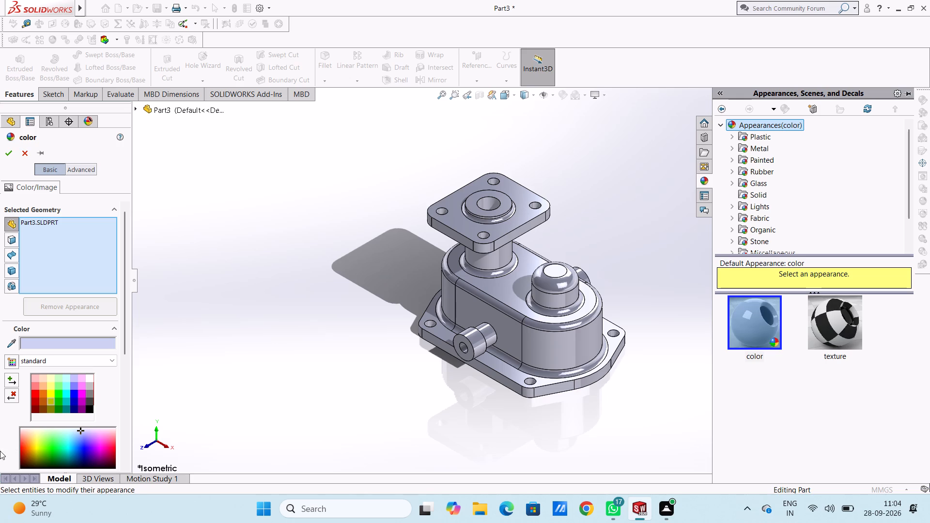
pyautogui.click(75, 389)
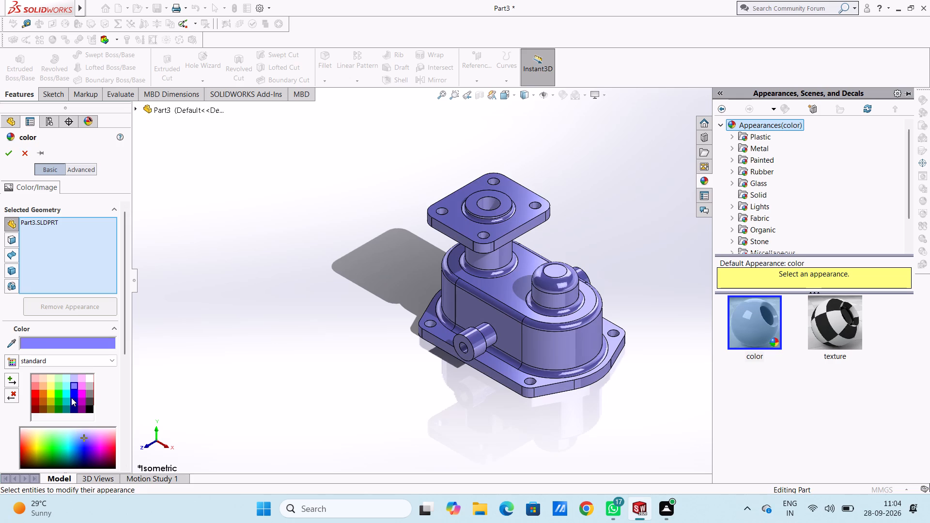
pyautogui.click(42, 396)
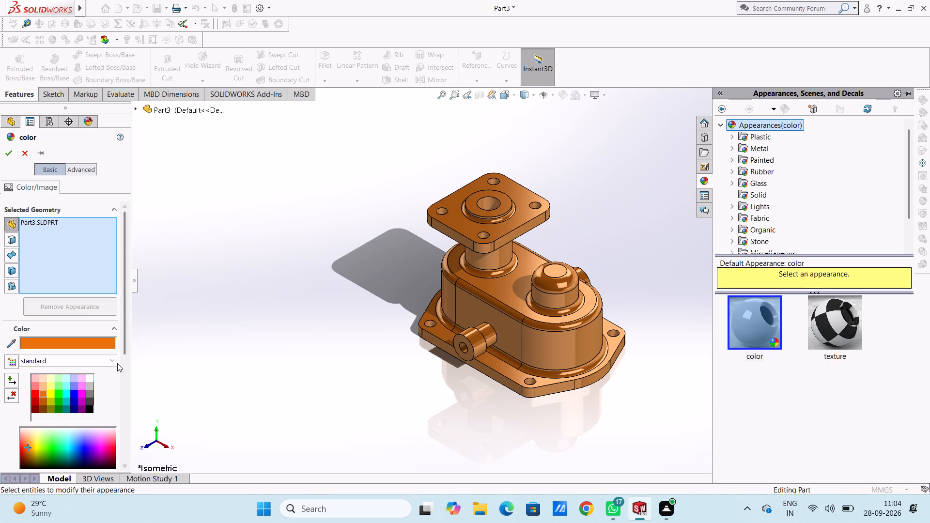
pyautogui.click(87, 401)
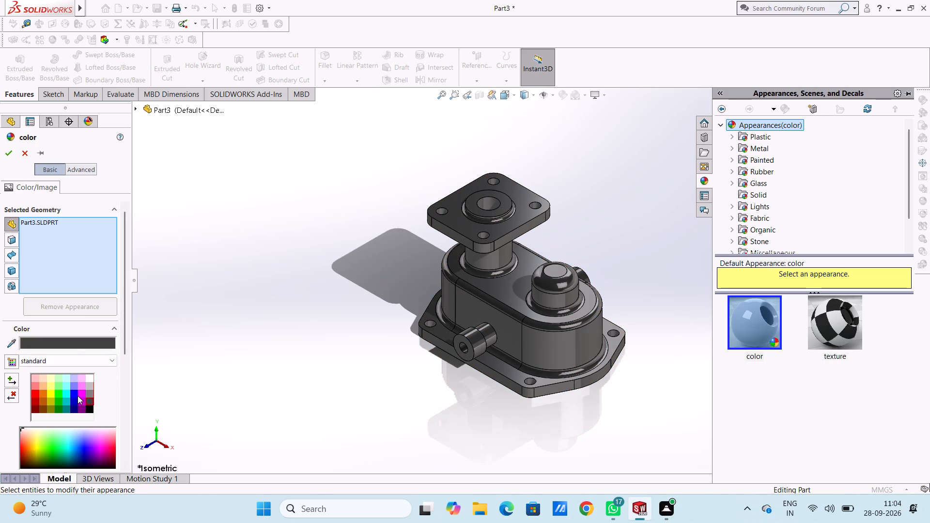
pyautogui.click(1, 154)
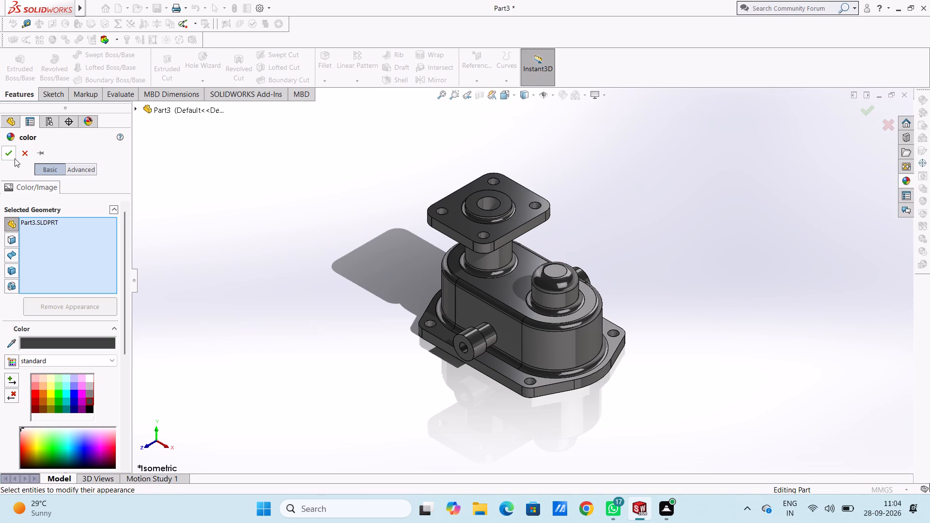
pyautogui.click(13, 156)
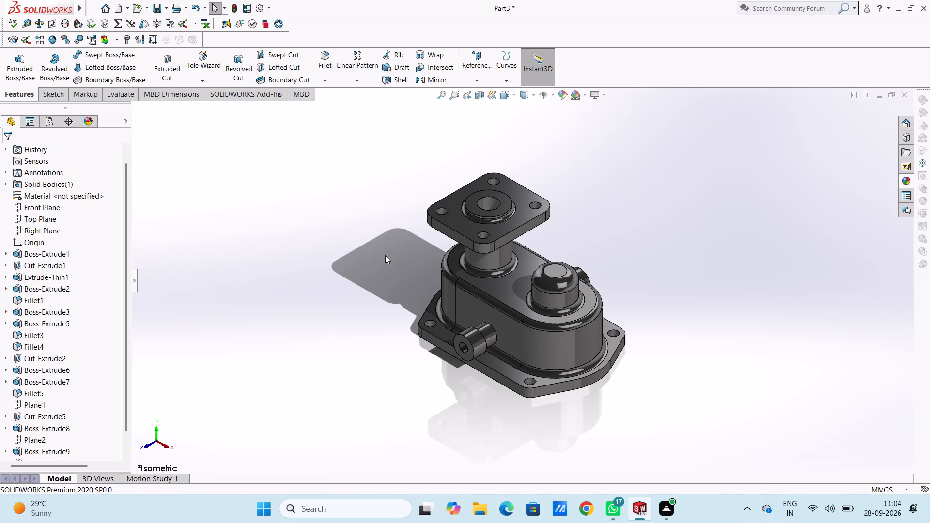
# Apply the chromium plate metal appearance to the inner face of the top flange's rearmost corner hole in the isometric view.
pyautogui.scroll(-4, 510, 198)
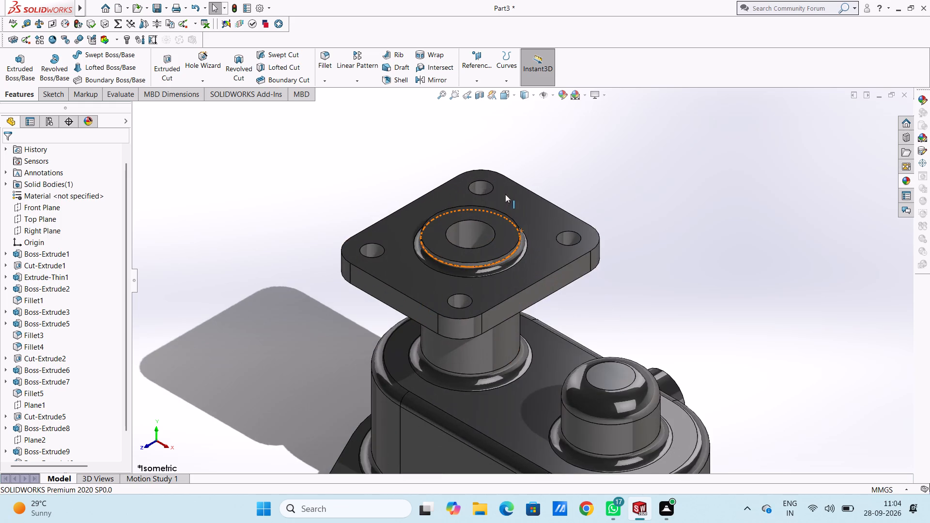
pyautogui.scroll(-5, 483, 189)
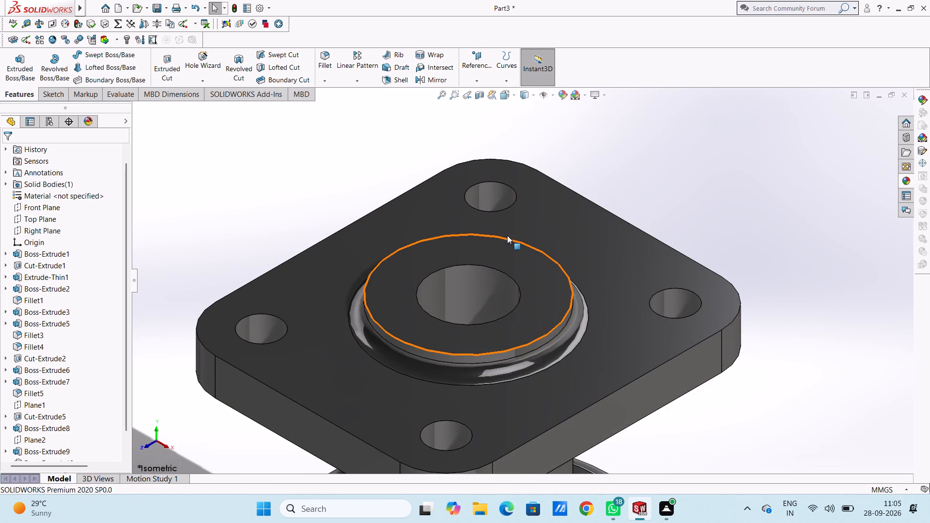
pyautogui.scroll(-4, 496, 201)
pyautogui.click(899, 180)
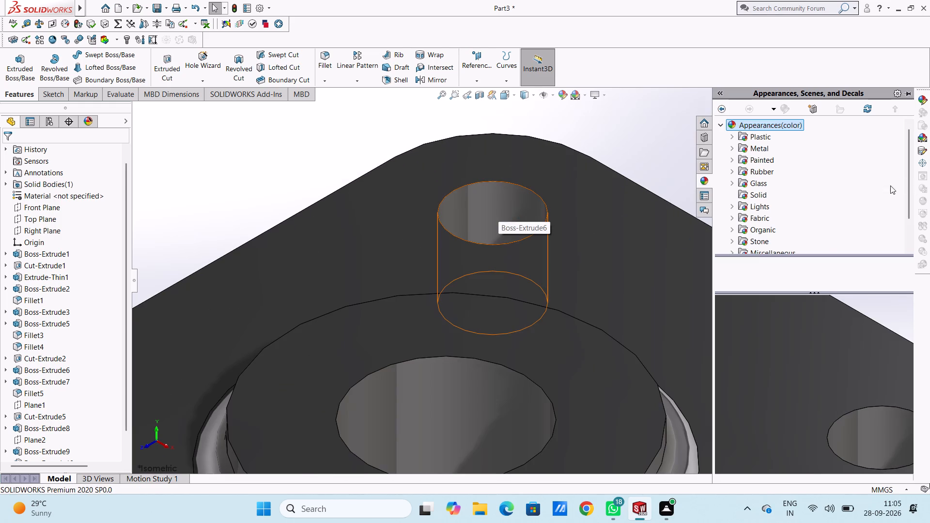
pyautogui.click(762, 147)
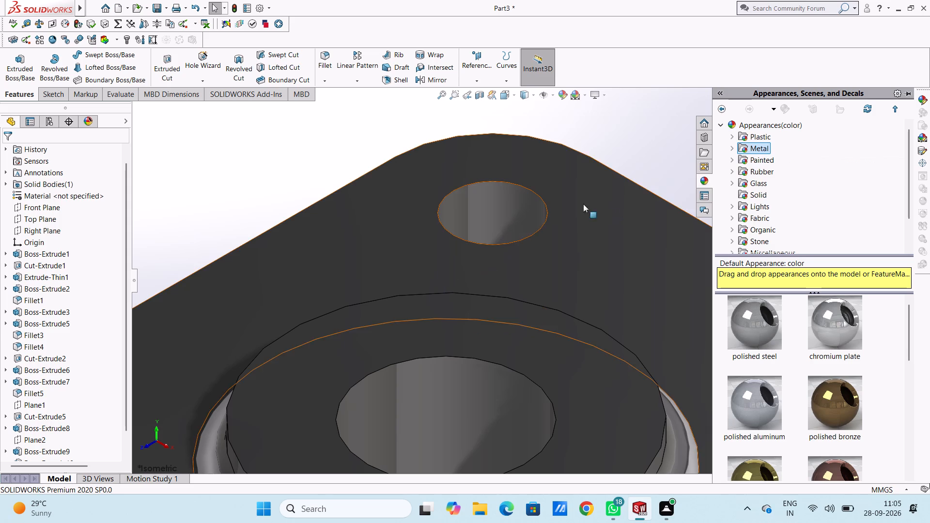
pyautogui.scroll(-4, 467, 187)
pyautogui.moveTo(827, 329); pyautogui.dragTo(583, 259)
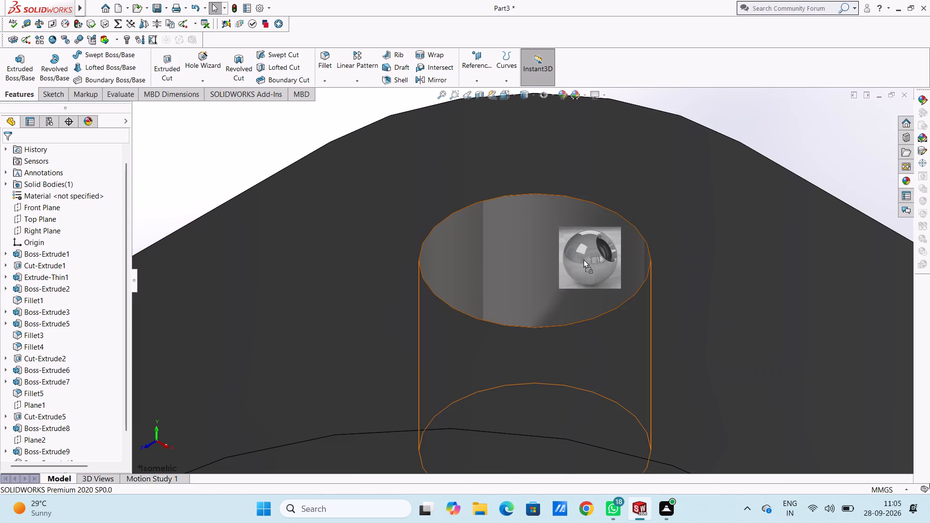
pyautogui.moveTo(583, 259); pyautogui.dragTo(568, 267)
pyautogui.click(568, 267)
# Apply the chromium plate appearance to the inner face of the right-hand corner hole of the top flange.
pyautogui.scroll(6, 567, 278)
pyautogui.scroll(5, 571, 342)
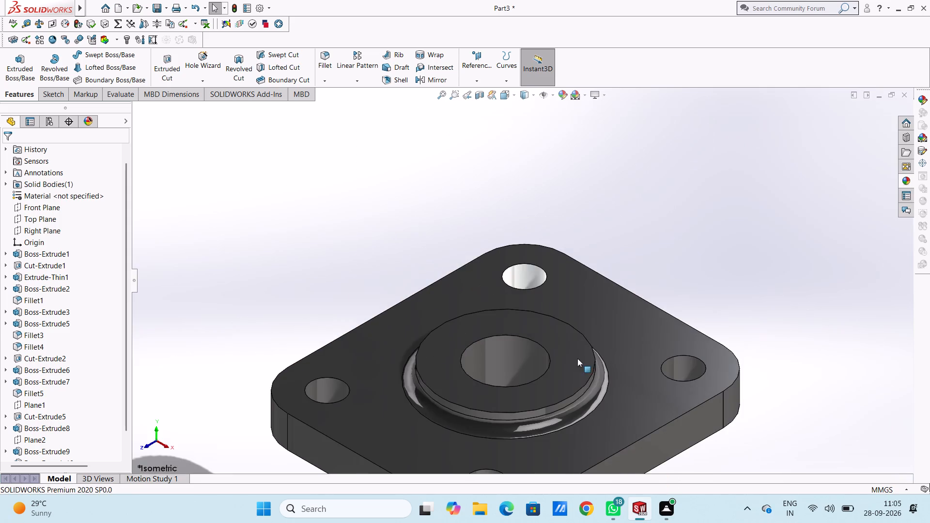
pyautogui.scroll(-5, 719, 397)
pyautogui.scroll(-3, 504, 268)
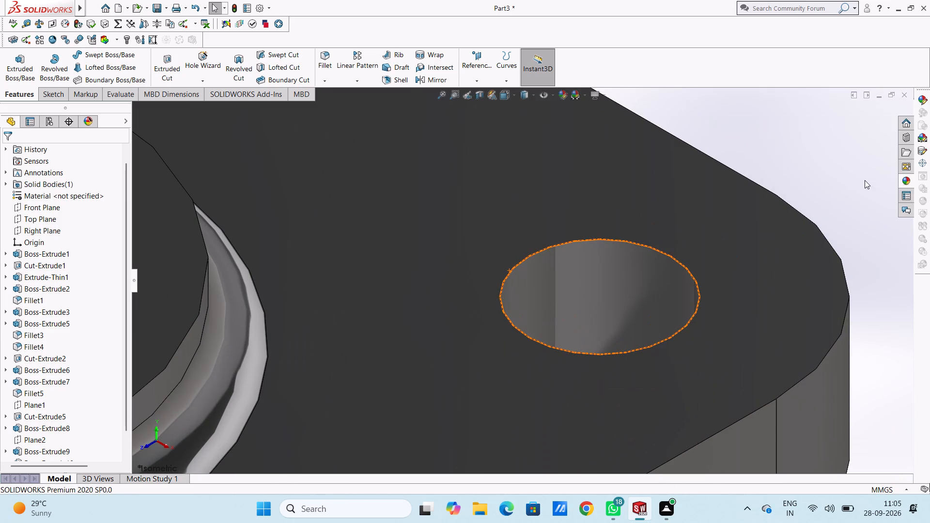
pyautogui.click(906, 178)
pyautogui.moveTo(837, 321); pyautogui.dragTo(633, 280)
pyautogui.click(633, 280)
# Apply the chromium plate appearance to the inner face of the central bore through the top flange's raised boss.
pyautogui.scroll(5, 626, 289)
pyautogui.scroll(5, 491, 319)
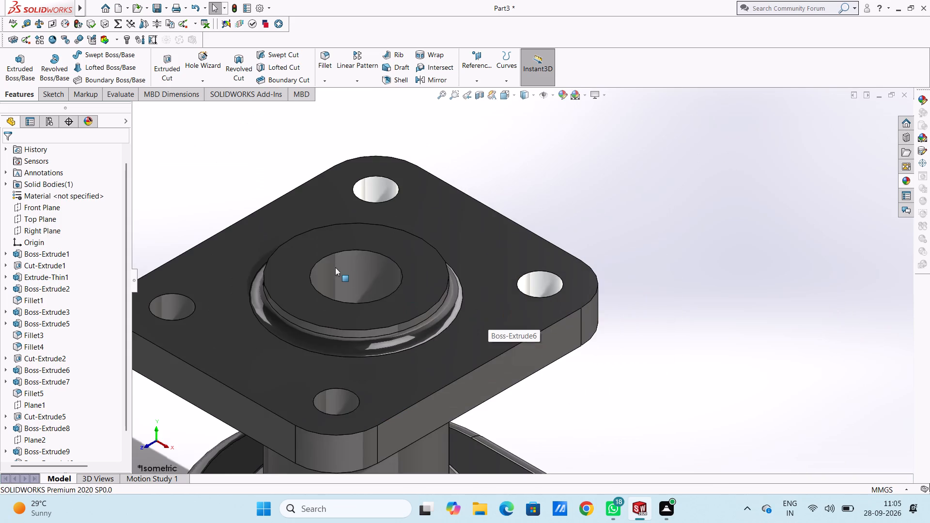
pyautogui.scroll(-7, 335, 267)
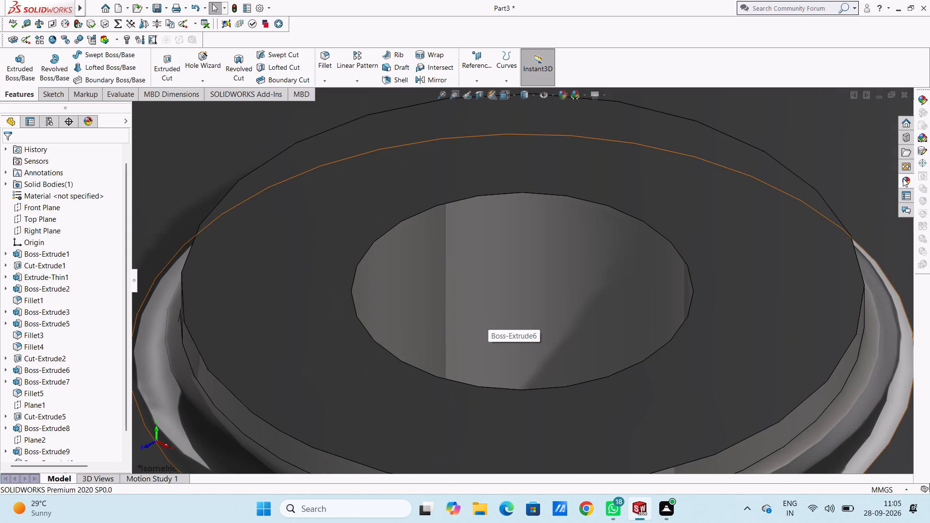
pyautogui.click(903, 178)
pyautogui.moveTo(841, 317); pyautogui.dragTo(587, 309)
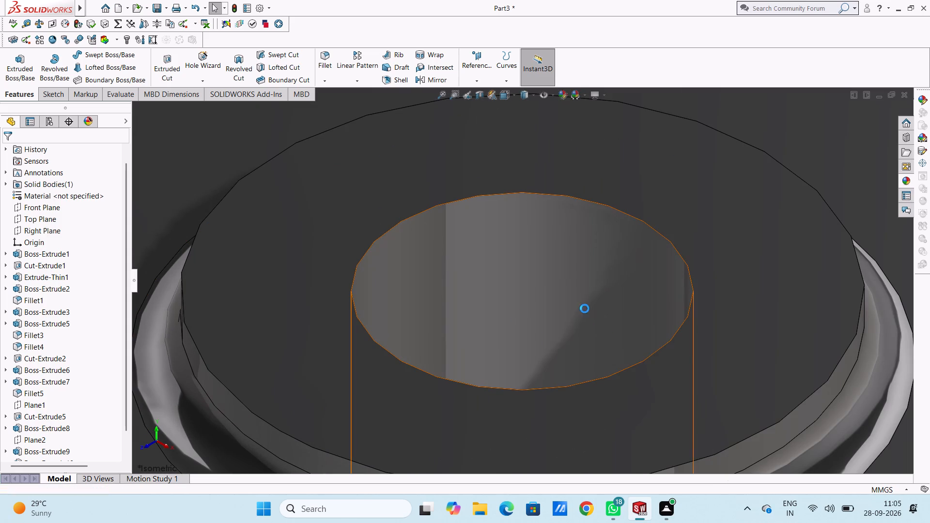
pyautogui.click(584, 308)
# Apply the chromium plate appearance to the inner face of the top flange's left-hand corner hole in the isometric view.
pyautogui.scroll(10, 584, 308)
pyautogui.scroll(-4, 382, 325)
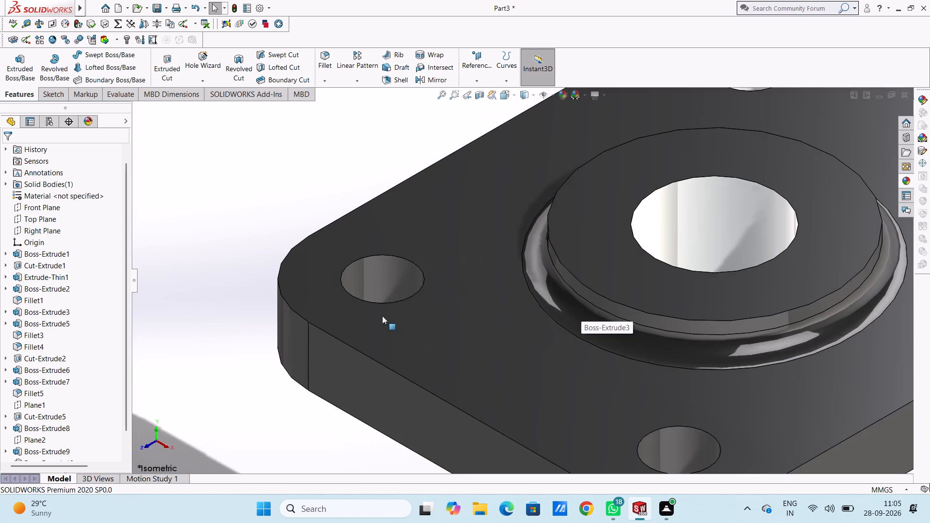
pyautogui.scroll(-5, 387, 286)
pyautogui.click(904, 176)
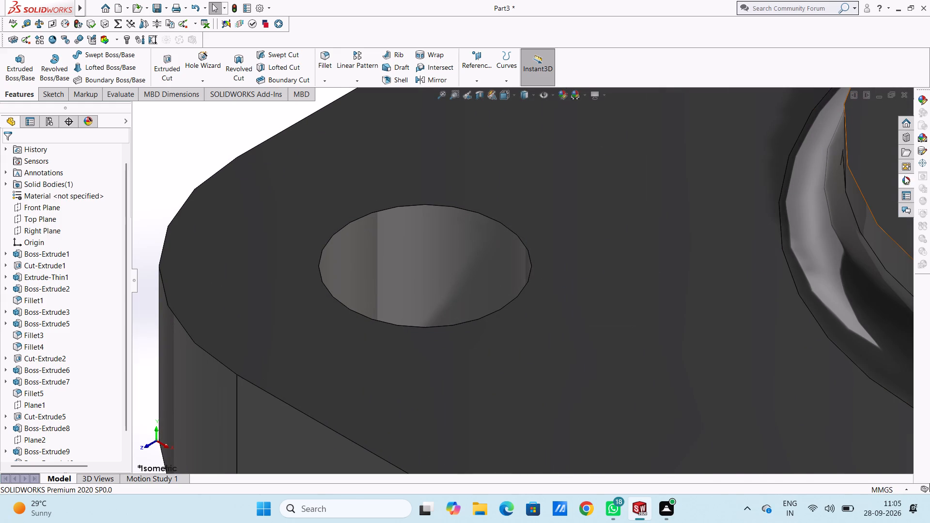
pyautogui.moveTo(835, 316); pyautogui.dragTo(455, 253)
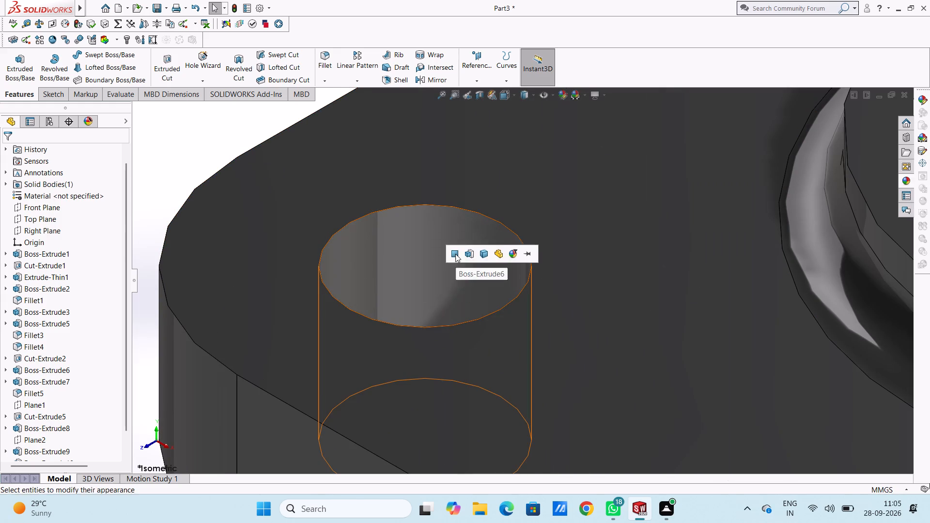
pyautogui.click(455, 254)
# Apply the chromium plate appearance to the inner face of the top flange's frontmost corner hole in the isometric view.
pyautogui.scroll(9, 499, 262)
pyautogui.scroll(-4, 637, 385)
pyautogui.scroll(-4, 627, 326)
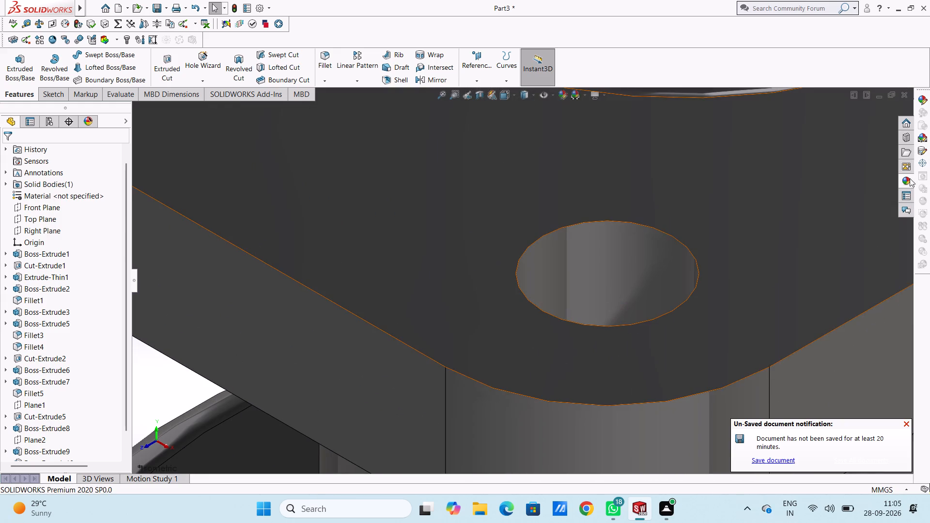
pyautogui.click(907, 180)
pyautogui.moveTo(847, 322); pyautogui.dragTo(652, 267)
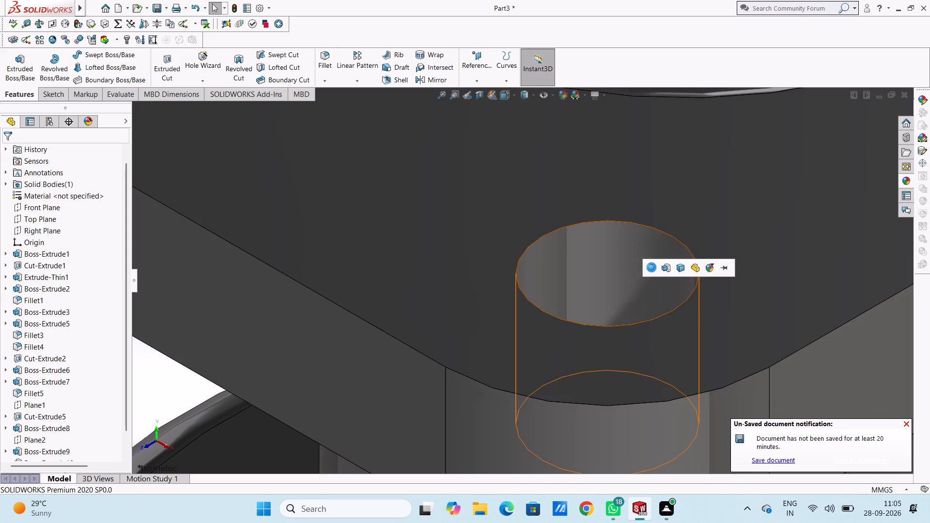
pyautogui.click(651, 267)
# Apply the chromium plate appearance to the bore face of the front collared side boss.
pyautogui.scroll(10, 651, 270)
pyautogui.scroll(5, 619, 319)
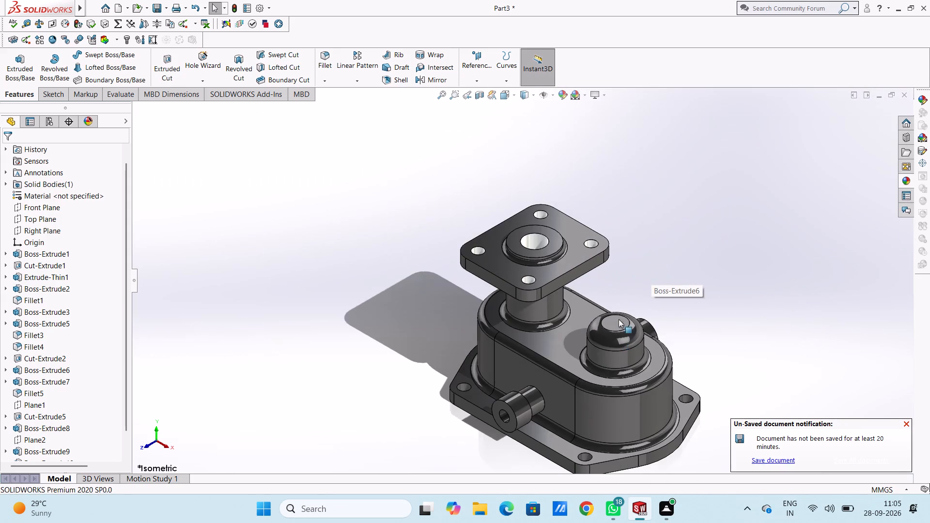
pyautogui.scroll(-5, 553, 402)
pyautogui.scroll(4, 528, 389)
pyautogui.scroll(-5, 504, 352)
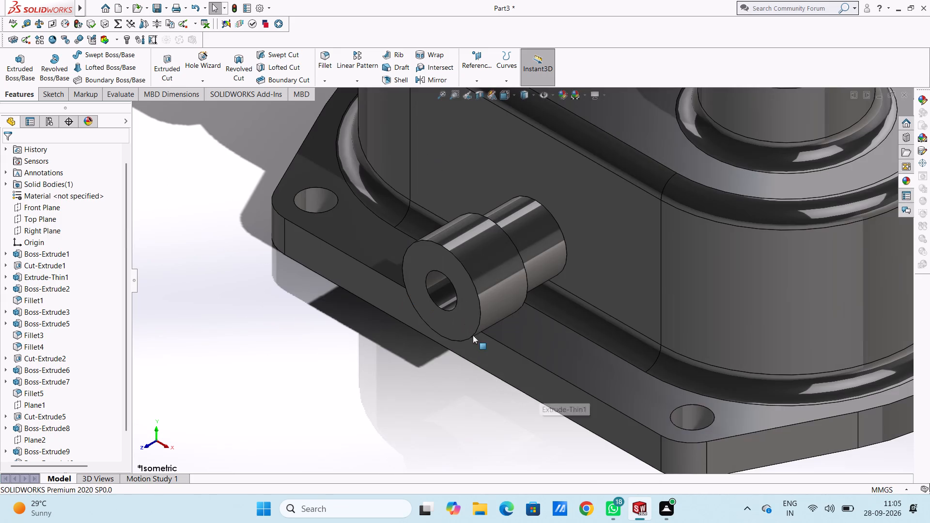
pyautogui.moveTo(417, 291); pyautogui.dragTo(431, 298, button='middle')
pyautogui.scroll(-6, 456, 277)
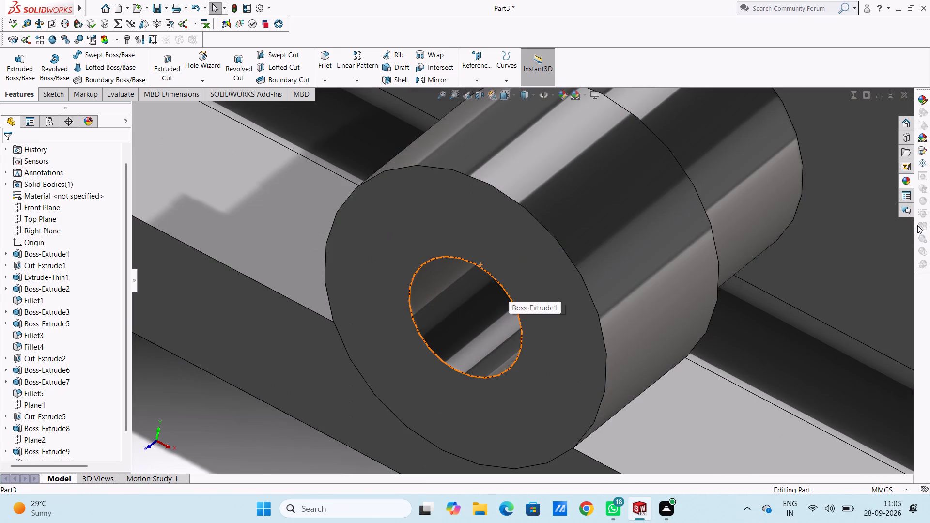
pyautogui.click(904, 179)
pyautogui.moveTo(837, 315); pyautogui.dragTo(471, 315)
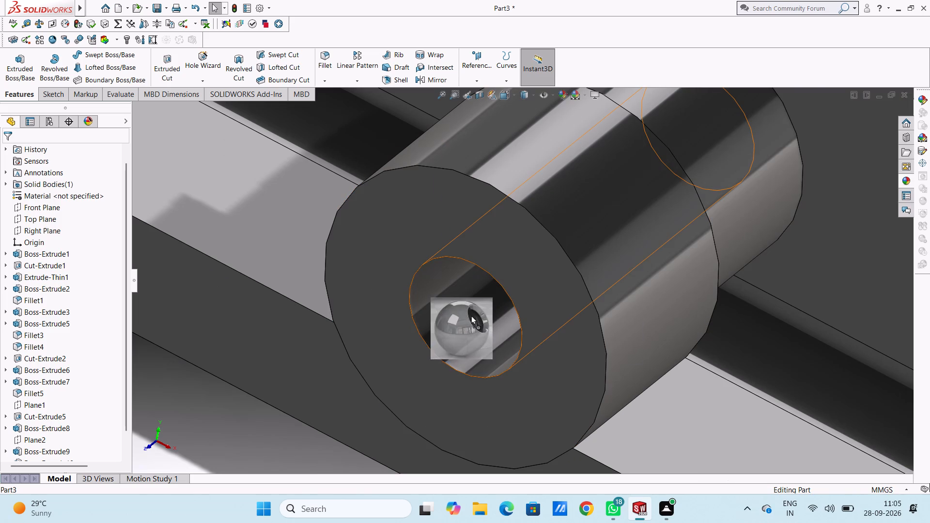
pyautogui.moveTo(471, 315); pyautogui.dragTo(470, 315)
pyautogui.click(470, 315)
# Apply the chromium plate appearance to the inner face of the base flange's left-hand corner hole, near the front side boss.
pyautogui.scroll(13, 471, 307)
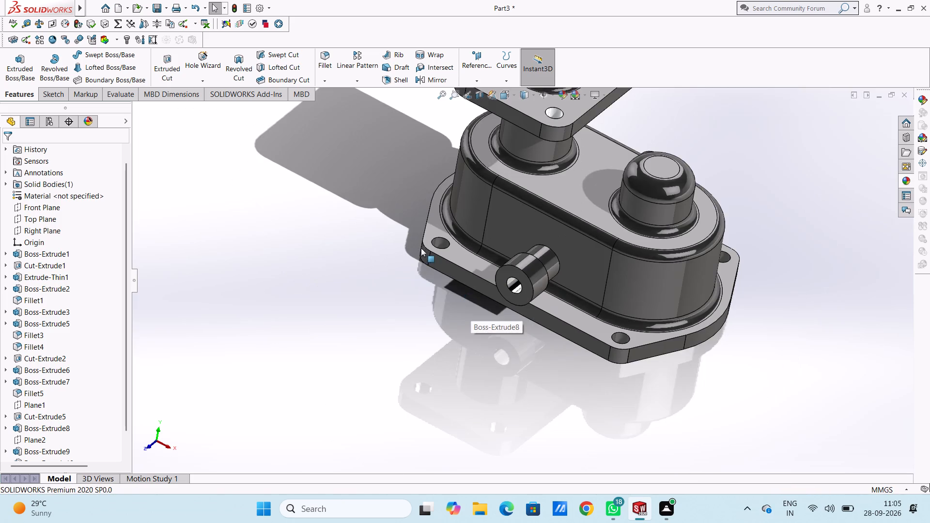
pyautogui.scroll(-5, 447, 242)
pyautogui.moveTo(452, 235); pyautogui.dragTo(432, 250, button='middle')
pyautogui.scroll(-6, 427, 258)
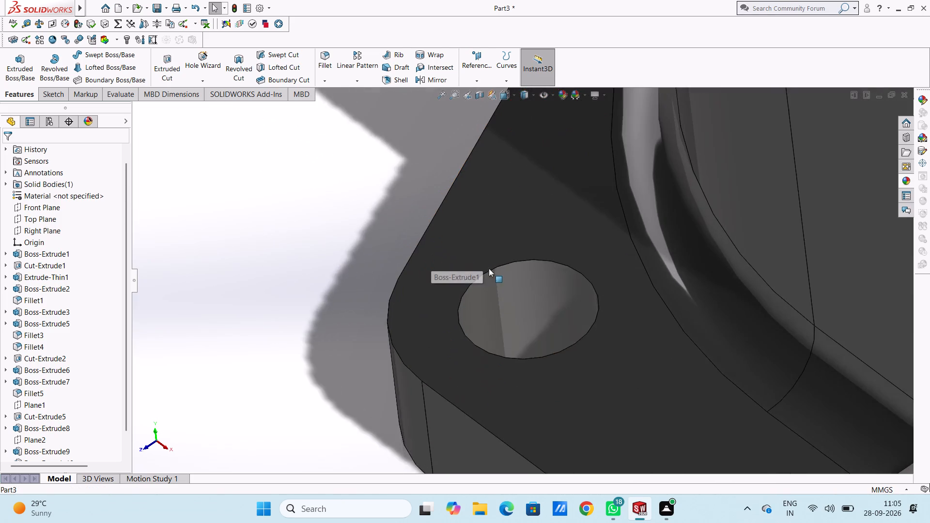
pyautogui.moveTo(489, 269); pyautogui.dragTo(497, 316, button='middle')
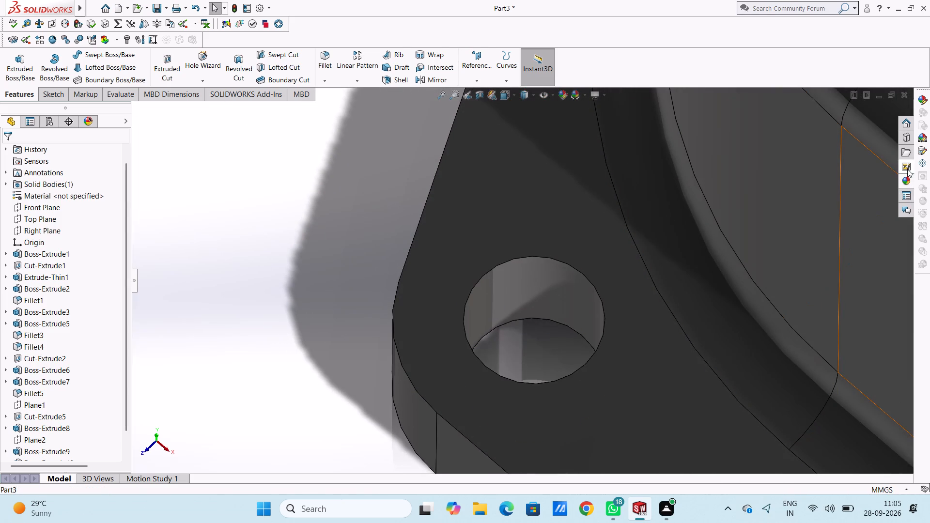
pyautogui.click(906, 180)
pyautogui.moveTo(839, 315); pyautogui.dragTo(538, 303)
pyautogui.click(538, 303)
# Apply the chromium plate appearance to the inner face of the base flange's frontmost corner hole.
pyautogui.scroll(12, 538, 304)
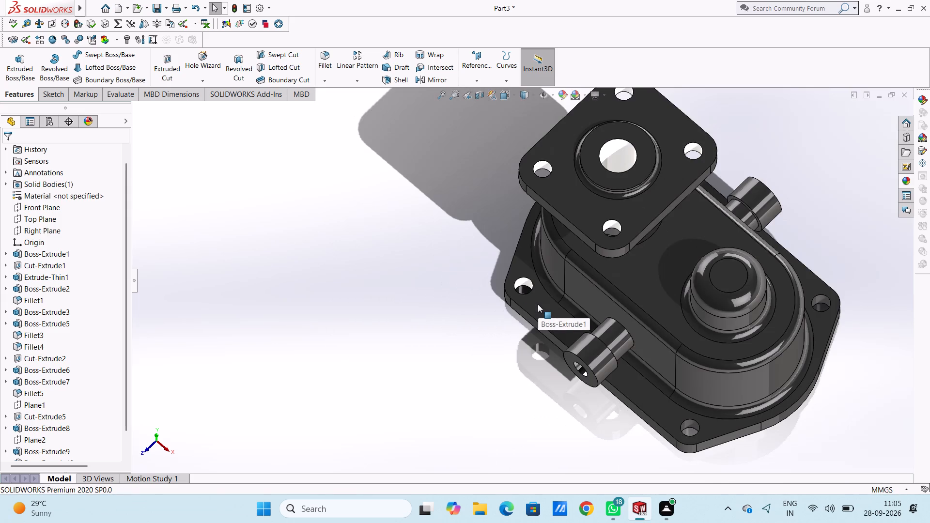
pyautogui.scroll(3, 538, 304)
pyautogui.scroll(-13, 600, 377)
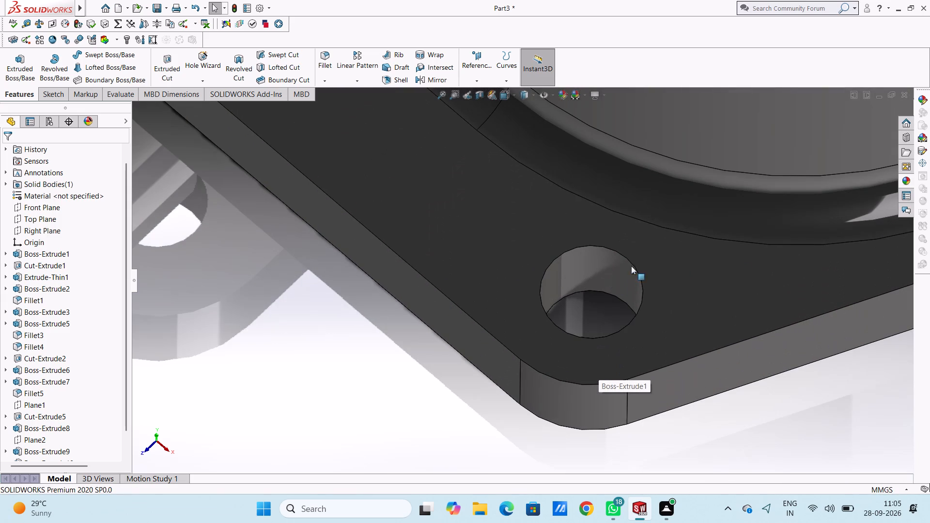
pyautogui.click(907, 179)
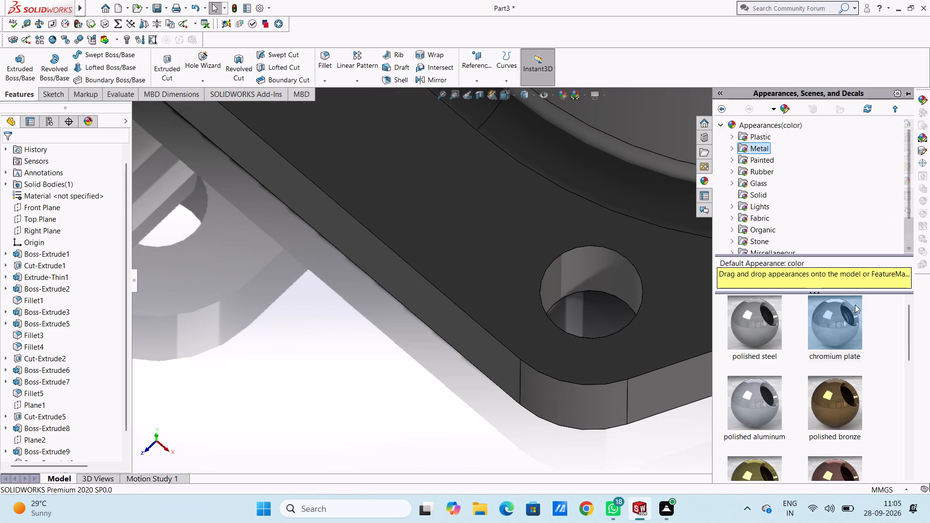
pyautogui.moveTo(845, 320); pyautogui.dragTo(615, 292)
pyautogui.click(613, 289)
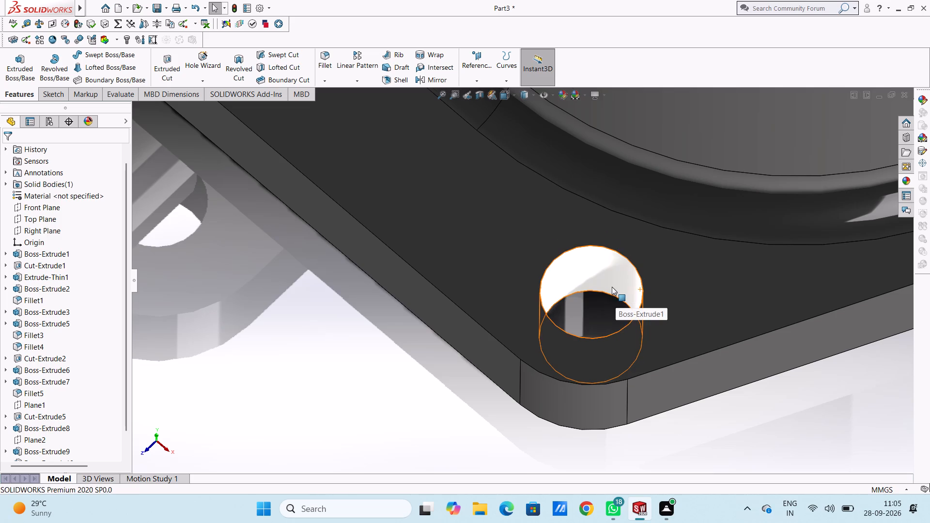
# Apply the chromium plate appearance to the inner face of the base flange's right-hand corner hole, beyond the domed boss.
pyautogui.scroll(-1, 612, 287)
pyautogui.scroll(13, 612, 287)
pyautogui.scroll(-5, 596, 206)
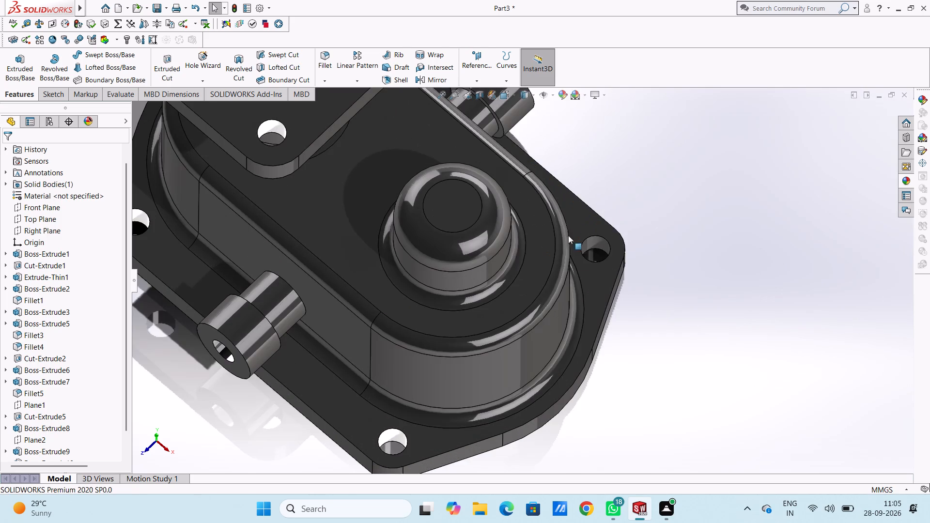
pyautogui.scroll(-9, 561, 250)
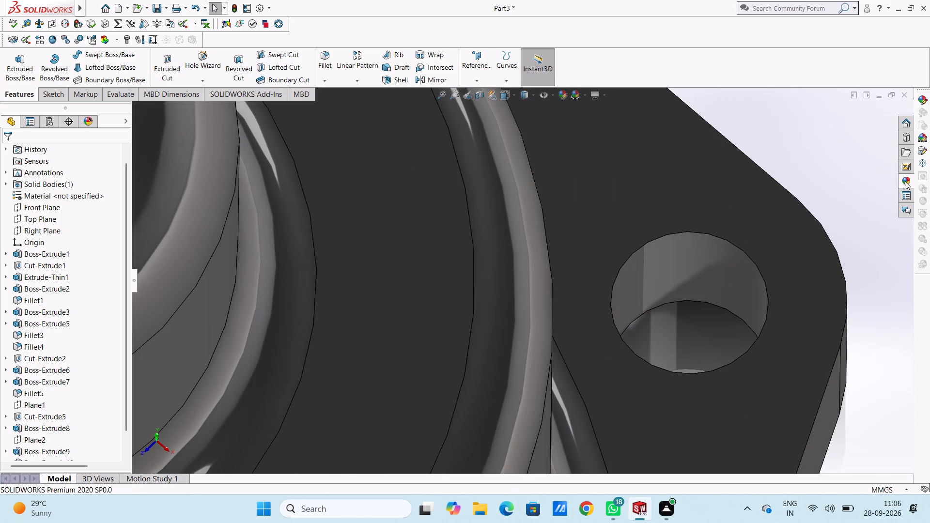
pyautogui.click(905, 181)
pyautogui.moveTo(841, 313); pyautogui.dragTo(671, 294)
pyautogui.click(671, 294)
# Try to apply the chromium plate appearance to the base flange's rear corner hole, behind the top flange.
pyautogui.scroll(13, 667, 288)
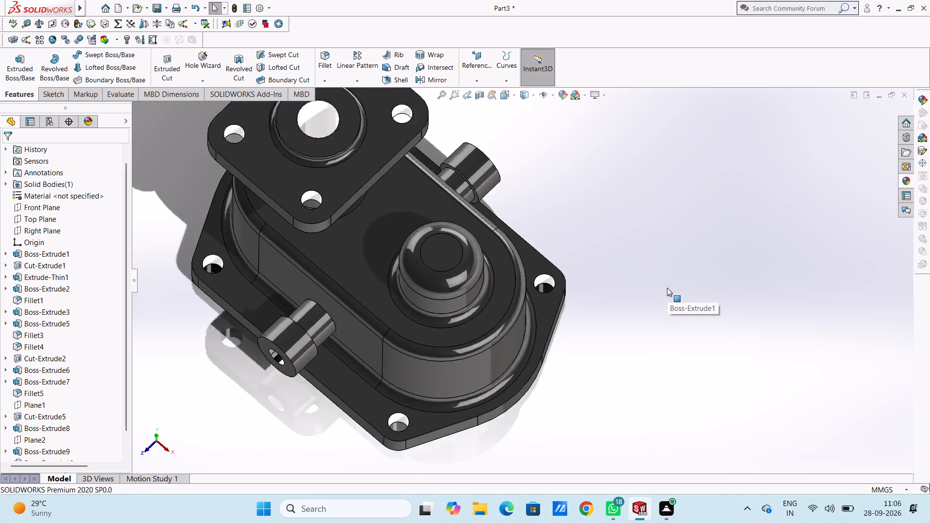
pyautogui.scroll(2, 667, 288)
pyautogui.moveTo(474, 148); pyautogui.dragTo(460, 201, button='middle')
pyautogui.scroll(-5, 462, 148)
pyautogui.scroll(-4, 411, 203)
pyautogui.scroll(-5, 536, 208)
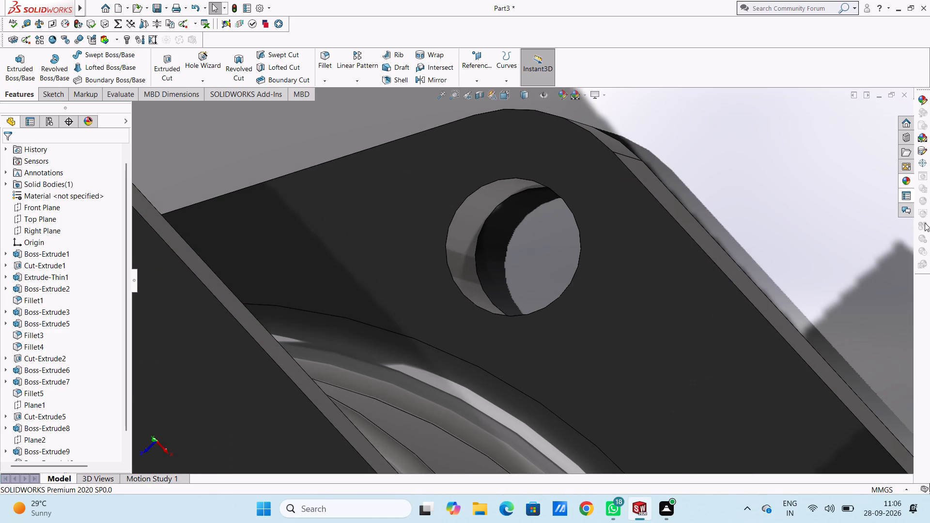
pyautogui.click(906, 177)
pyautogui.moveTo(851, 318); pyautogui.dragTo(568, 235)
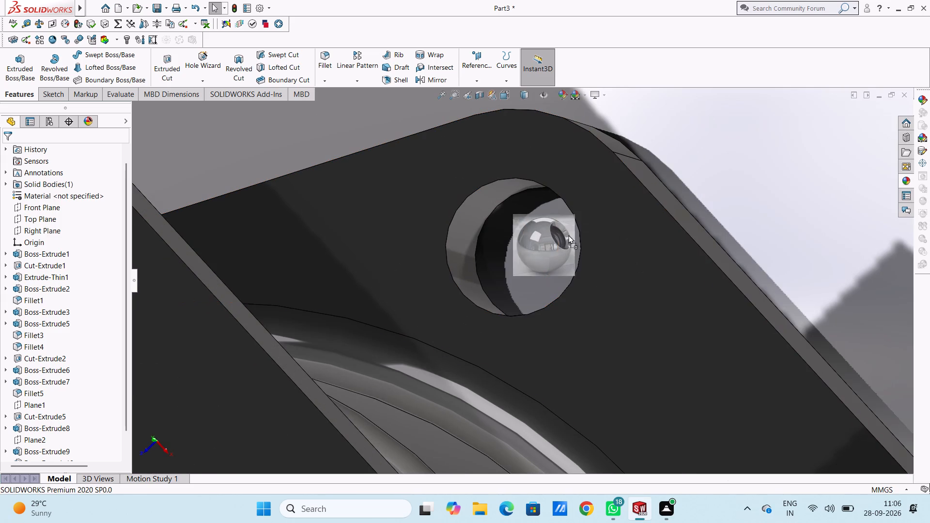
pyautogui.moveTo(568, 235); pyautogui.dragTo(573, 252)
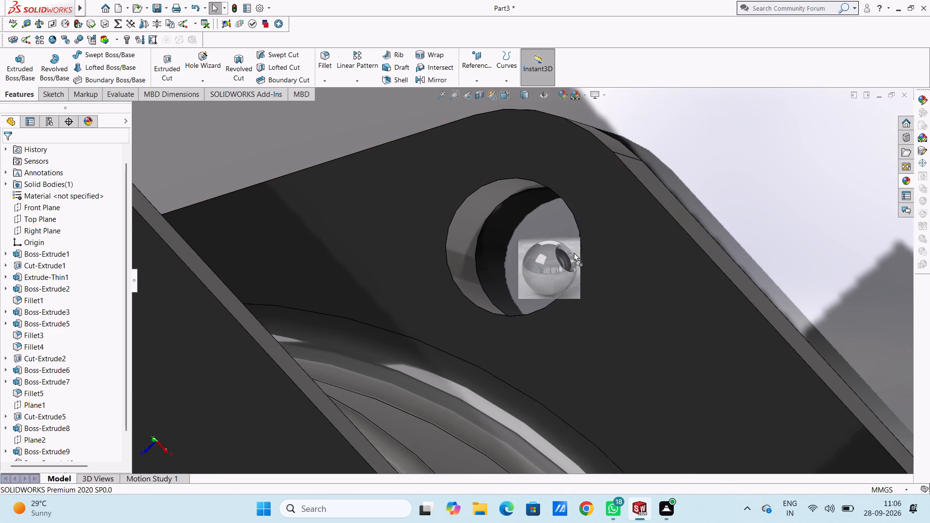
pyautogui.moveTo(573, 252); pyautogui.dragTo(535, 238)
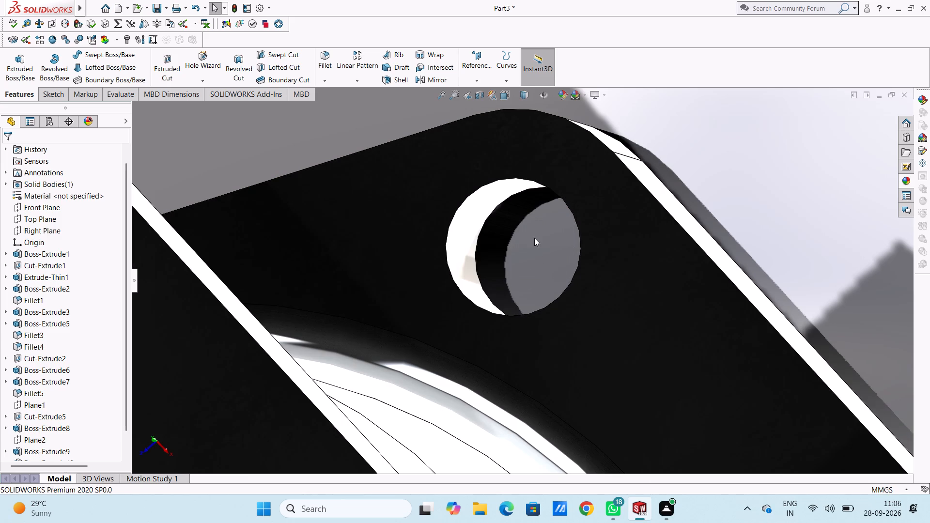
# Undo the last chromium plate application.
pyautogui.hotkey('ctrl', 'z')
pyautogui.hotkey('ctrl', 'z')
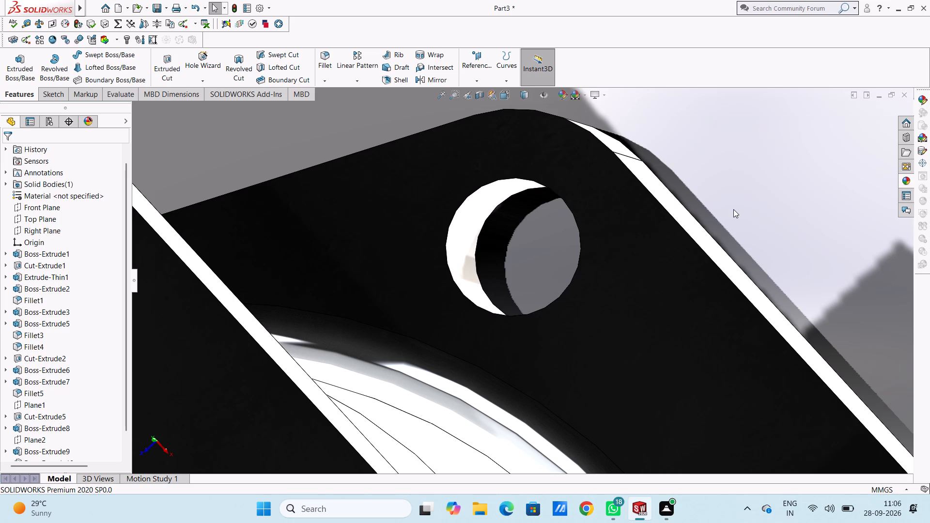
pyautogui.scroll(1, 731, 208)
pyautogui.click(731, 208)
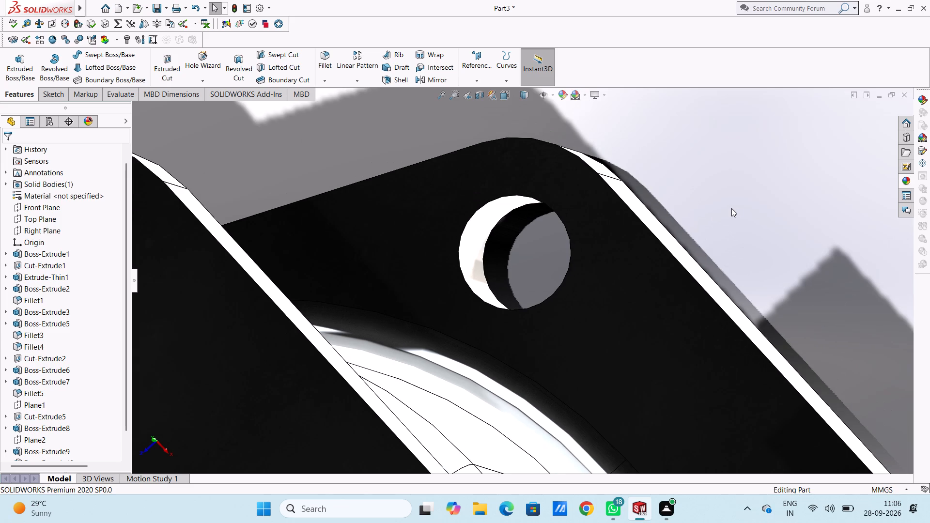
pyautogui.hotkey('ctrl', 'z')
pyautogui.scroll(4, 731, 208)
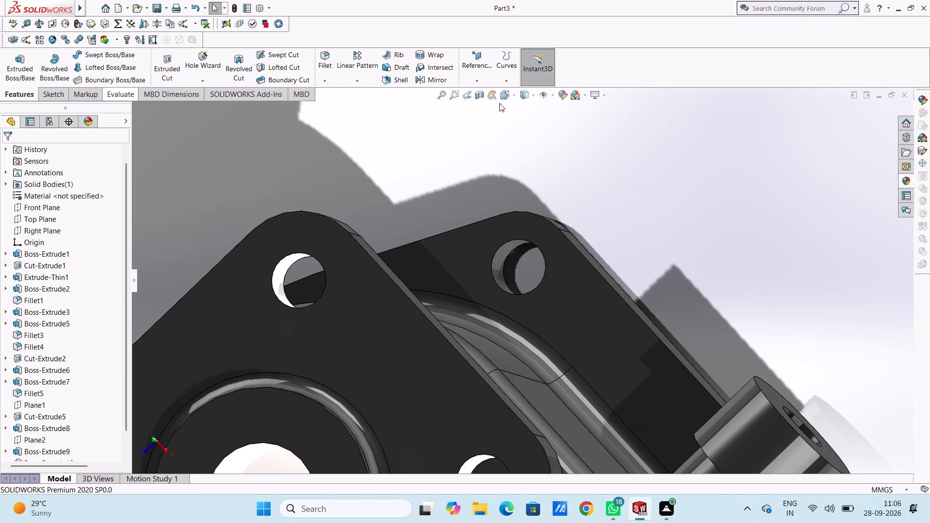
# Apply the chromium plate appearance to the inner face of the base flange's rear corner hole, behind the top flange.
pyautogui.scroll(-6, 521, 279)
pyautogui.moveTo(524, 261); pyautogui.dragTo(524, 260, button='middle')
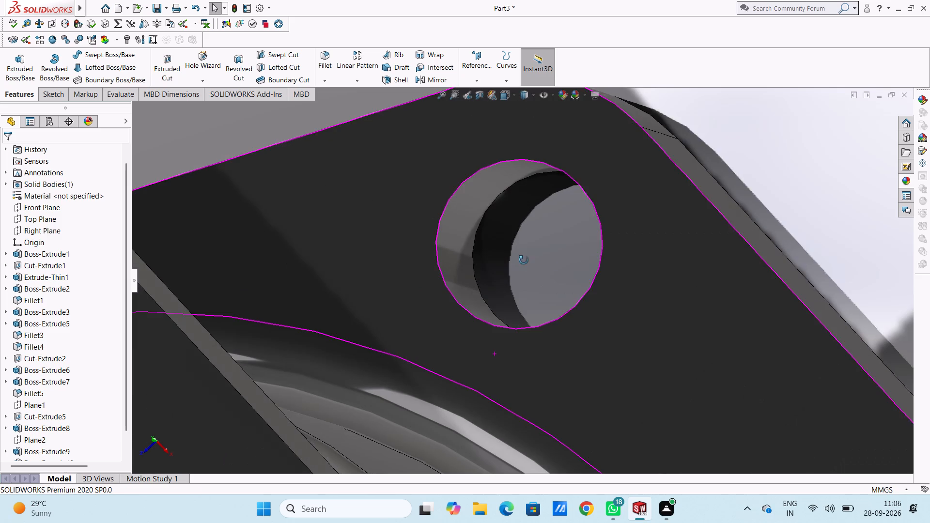
pyautogui.moveTo(524, 260); pyautogui.dragTo(504, 241, button='middle')
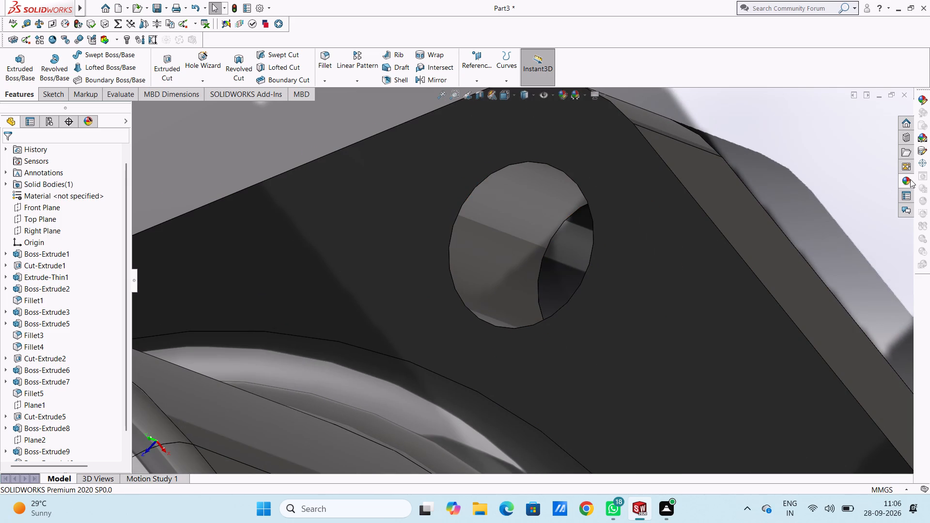
pyautogui.click(910, 179)
pyautogui.moveTo(835, 335); pyautogui.dragTo(511, 270)
pyautogui.click(511, 270)
# Apply the chromium plate appearance to the inner bore face of the collared side boss nearest the base flange's rear corner hole.
pyautogui.scroll(4, 539, 247)
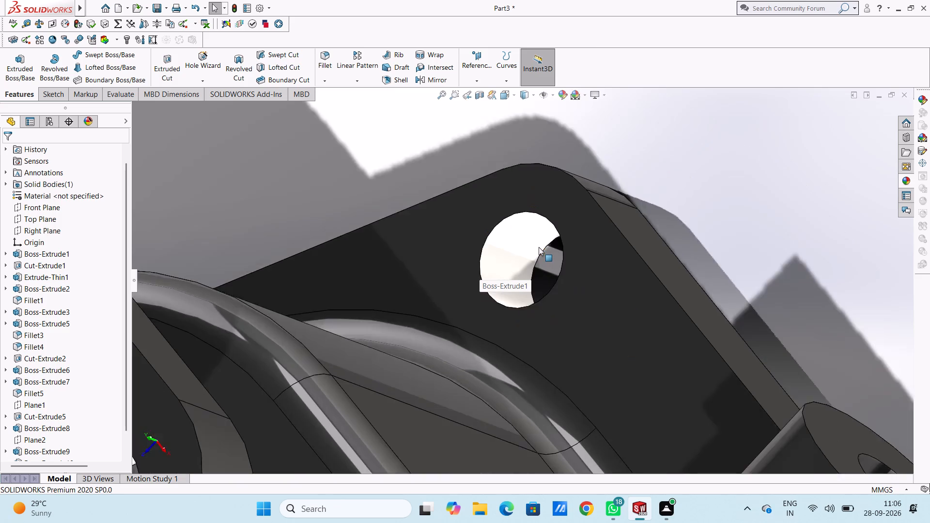
pyautogui.scroll(7, 539, 247)
pyautogui.click(642, 245)
pyautogui.moveTo(648, 260); pyautogui.dragTo(618, 312, button='middle')
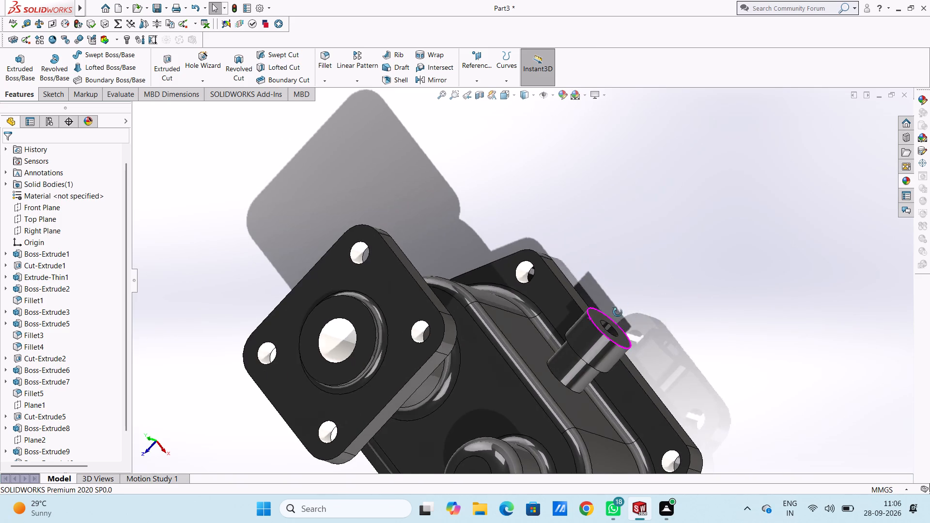
pyautogui.moveTo(618, 312); pyautogui.dragTo(613, 333, button='middle')
pyautogui.scroll(-9, 613, 333)
pyautogui.moveTo(597, 305); pyautogui.dragTo(613, 332, button='middle')
pyautogui.scroll(-4, 600, 303)
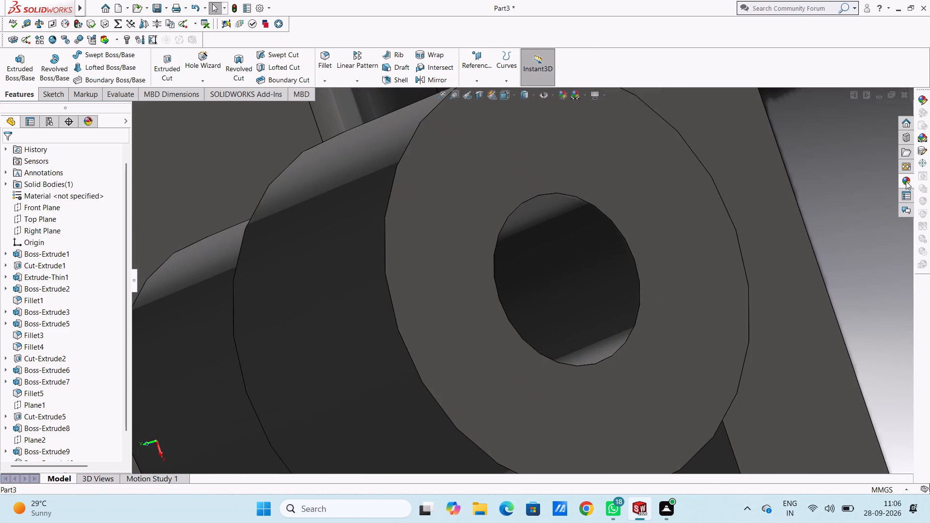
pyautogui.click(906, 179)
pyautogui.moveTo(841, 325); pyautogui.dragTo(592, 269)
pyautogui.click(592, 269)
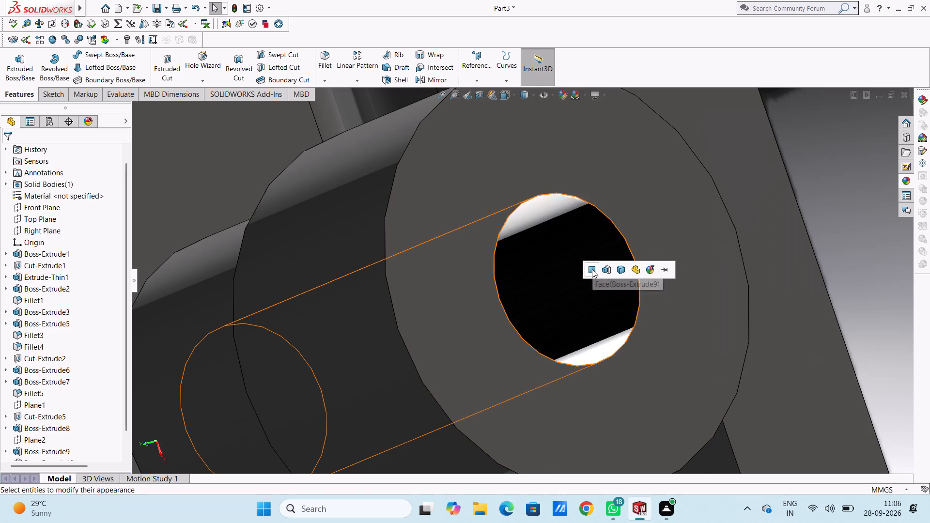
# Apply the chromium plate appearance to the Cut-Extrude1 feature forming the slot-shaped cavity in the housing's underside.
pyautogui.scroll(18, 592, 269)
pyautogui.moveTo(591, 268); pyautogui.dragTo(630, 263, button='middle')
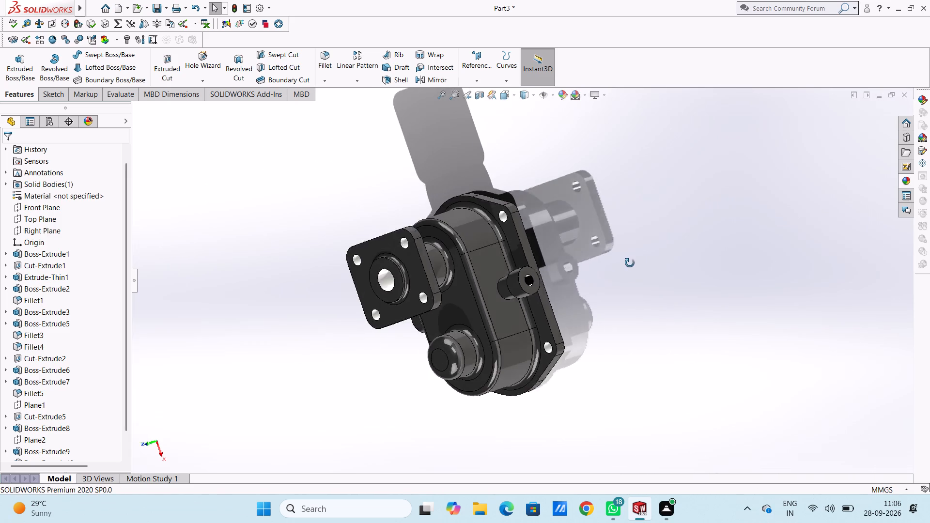
pyautogui.moveTo(630, 263); pyautogui.dragTo(650, 180, button='middle')
pyautogui.moveTo(599, 354); pyautogui.dragTo(561, 251, button='middle')
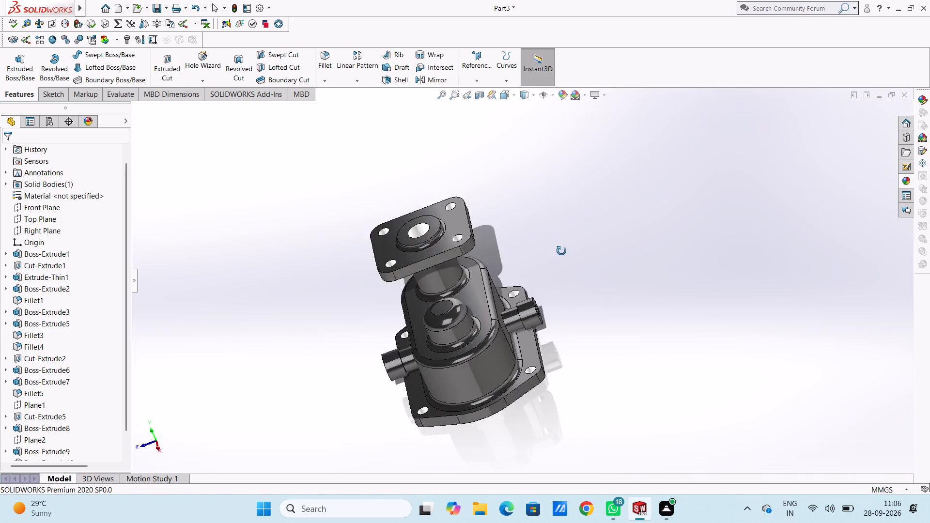
pyautogui.moveTo(561, 251); pyautogui.dragTo(527, 193, button='middle')
pyautogui.moveTo(588, 331); pyautogui.dragTo(536, 174, button='middle')
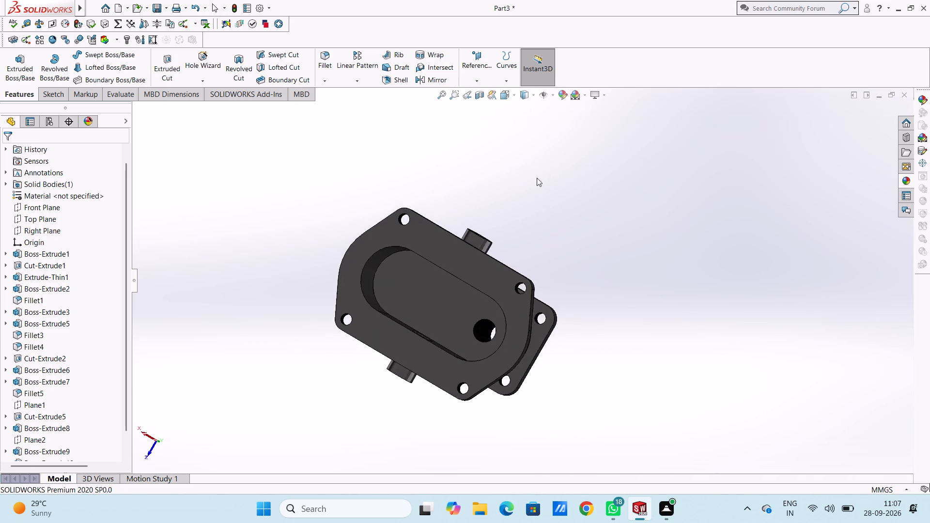
pyautogui.moveTo(582, 373); pyautogui.dragTo(579, 335, button='middle')
pyautogui.scroll(-6, 445, 248)
pyautogui.scroll(-3, 360, 236)
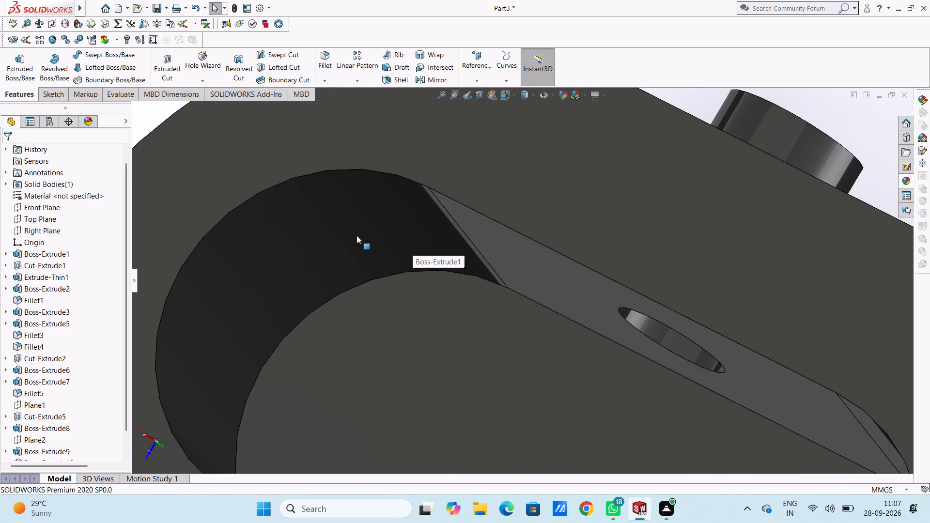
pyautogui.scroll(3, 357, 233)
pyautogui.scroll(-5, 361, 237)
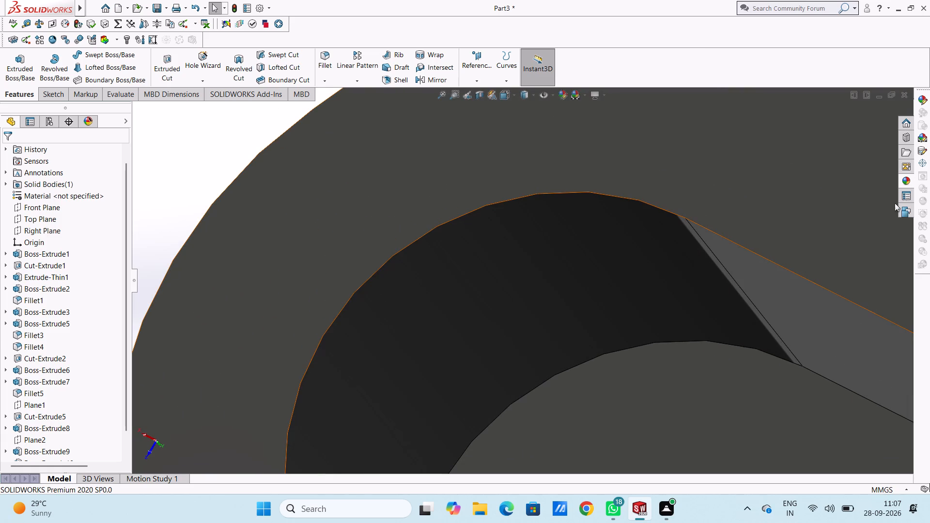
pyautogui.click(905, 183)
pyautogui.moveTo(847, 322); pyautogui.dragTo(484, 298)
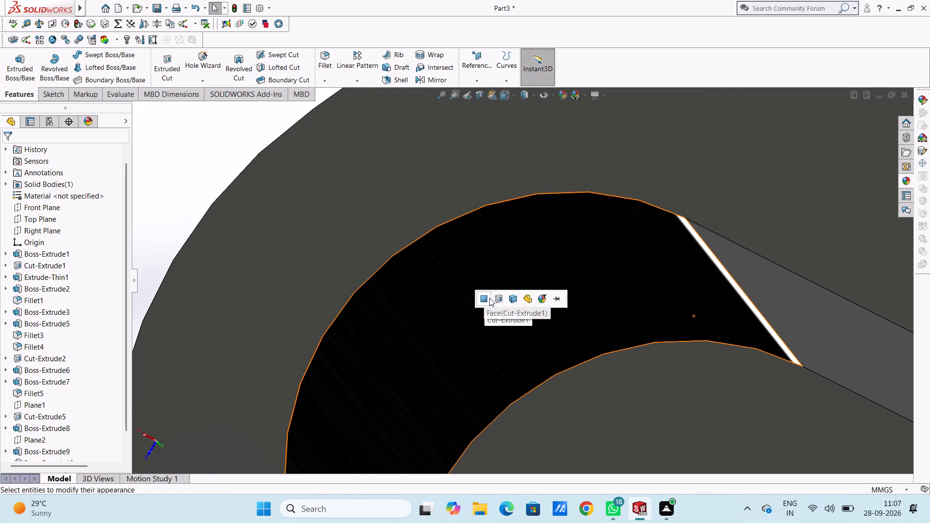
pyautogui.click(496, 298)
# Apply the chromium plate appearance to the flat floor face of the underside cavity, around the through bore.
pyautogui.scroll(7, 555, 323)
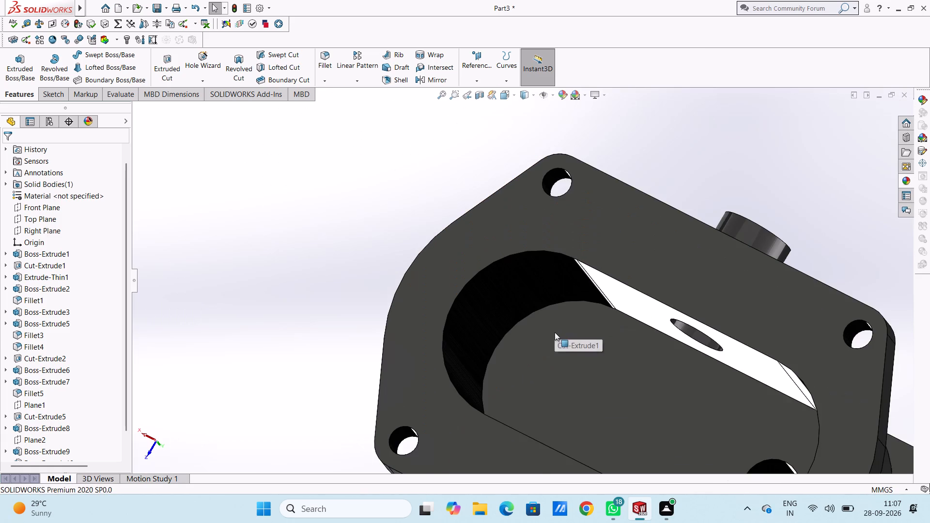
pyautogui.moveTo(558, 336); pyautogui.dragTo(563, 370, button='middle')
pyautogui.scroll(6, 563, 371)
pyautogui.moveTo(575, 373); pyautogui.dragTo(607, 374, button='middle')
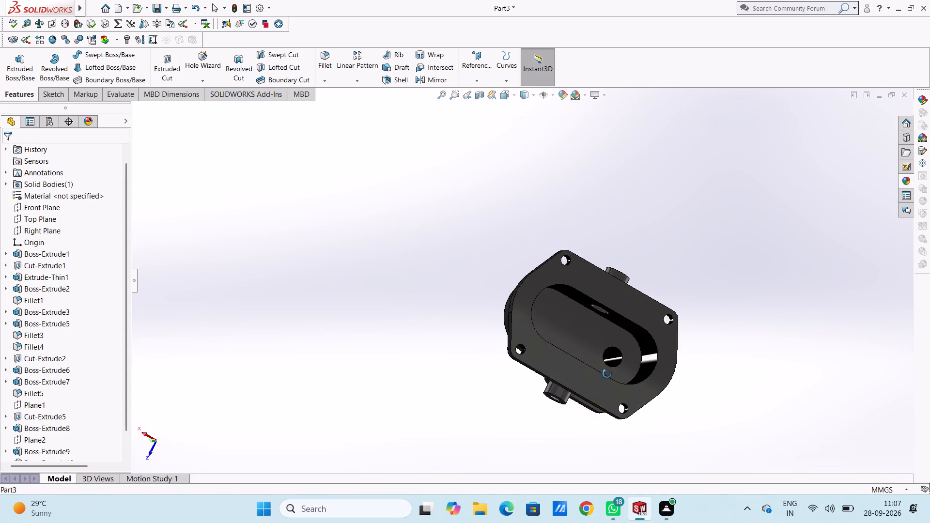
pyautogui.moveTo(607, 374); pyautogui.dragTo(605, 369, button='middle')
pyautogui.scroll(-9, 597, 327)
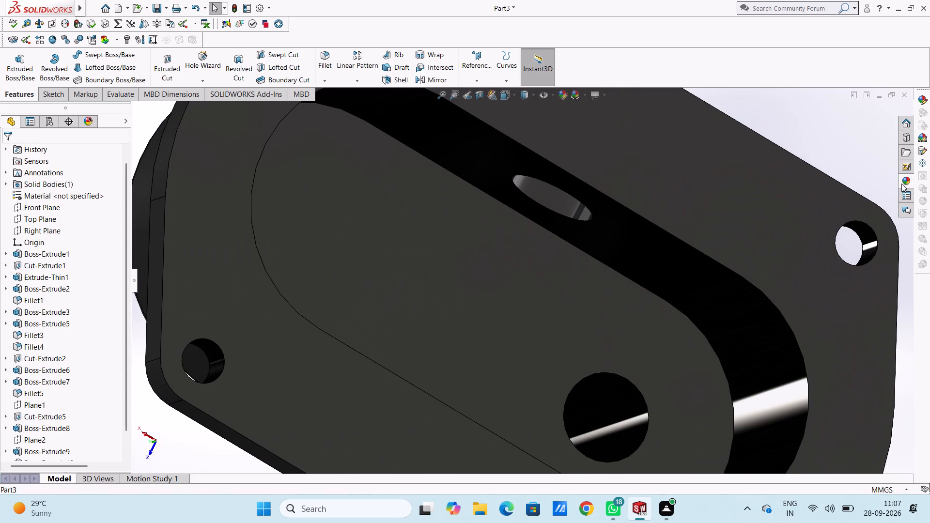
pyautogui.click(902, 183)
pyautogui.moveTo(844, 322); pyautogui.dragTo(566, 321)
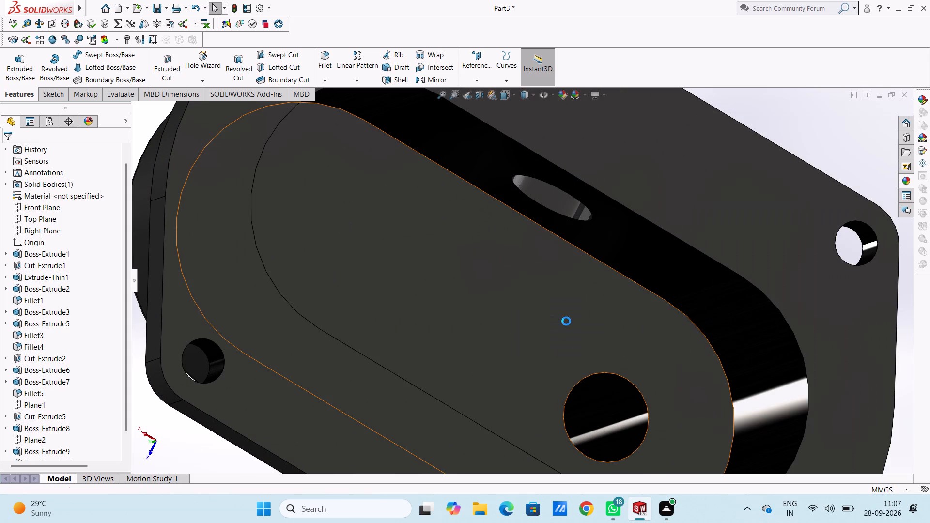
pyautogui.click(554, 322)
# Examine the finished housing from below and from the side, ending in the isometric view.
pyautogui.scroll(6, 554, 322)
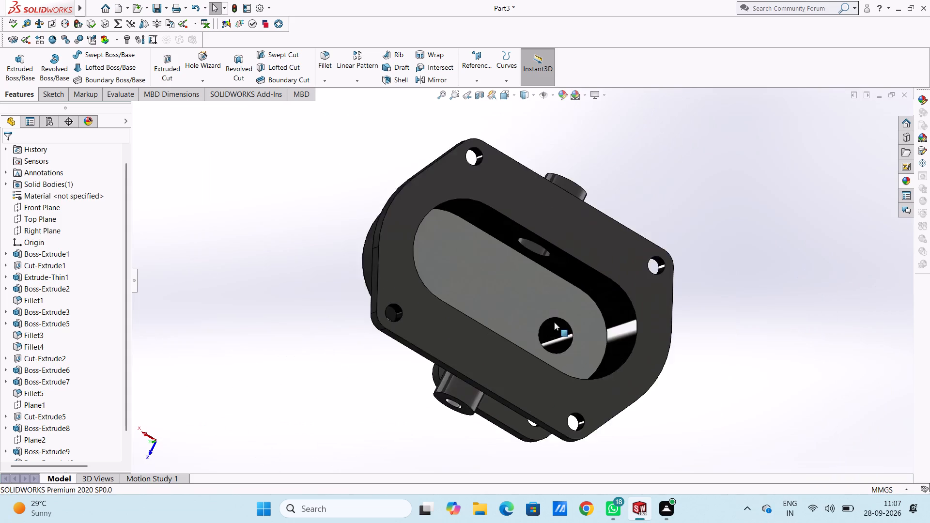
pyautogui.scroll(3, 554, 322)
pyautogui.moveTo(454, 190); pyautogui.dragTo(447, 315, button='middle')
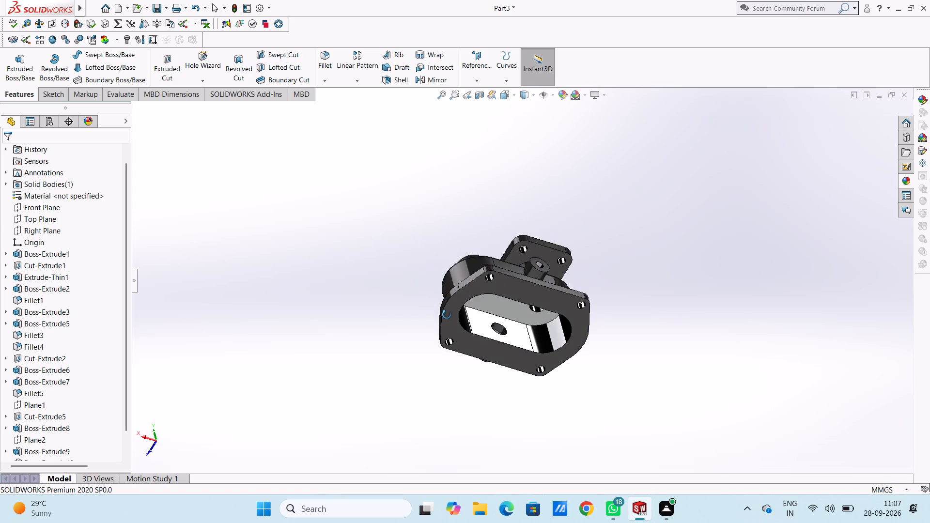
pyautogui.moveTo(447, 315); pyautogui.dragTo(447, 321, button='middle')
pyautogui.moveTo(399, 261); pyautogui.dragTo(565, 214, button='middle')
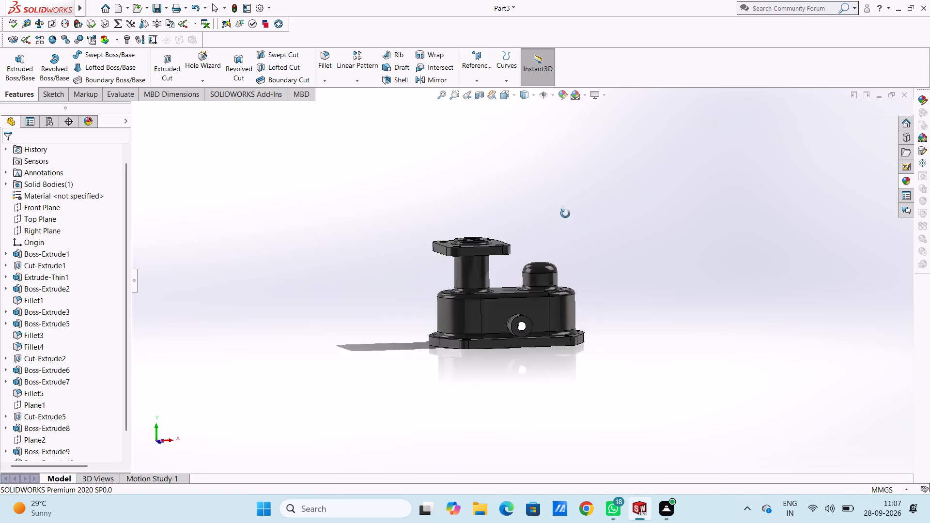
pyautogui.moveTo(565, 214); pyautogui.dragTo(565, 211, button='middle')
pyautogui.press('Escape')
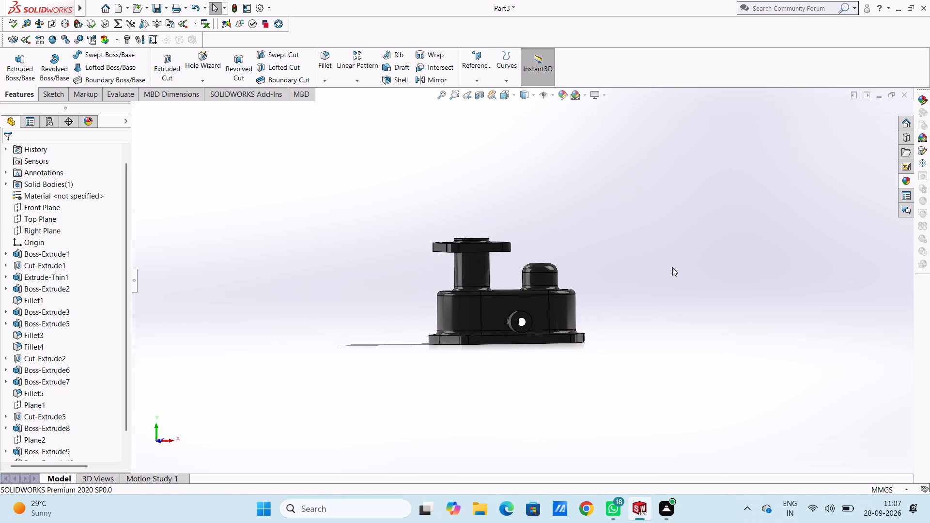
pyautogui.hotkey('ctrl', '7')
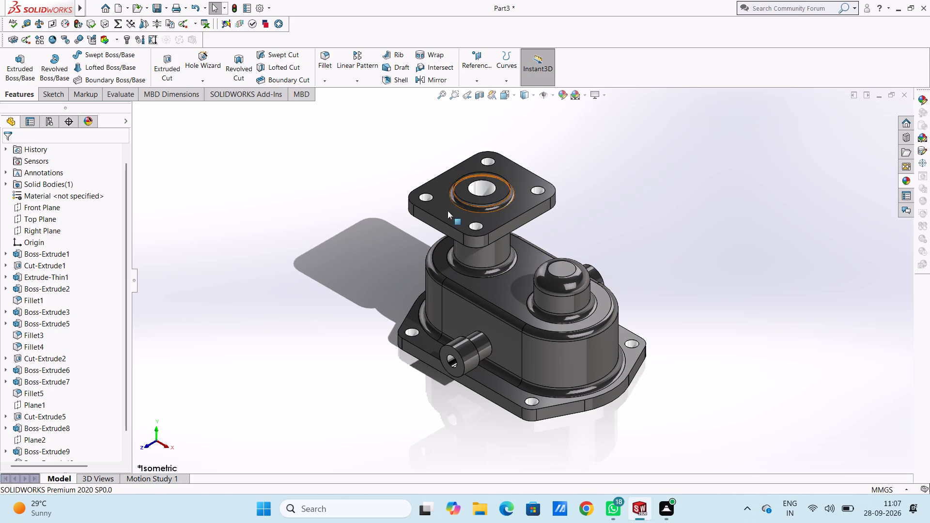
pyautogui.click(334, 231)
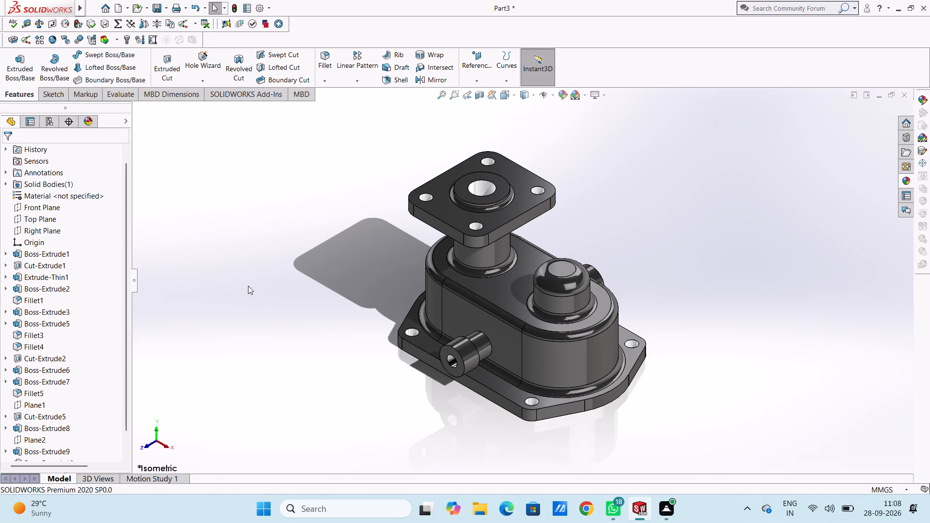
# Save the part in the Documents folder as "oil pump housing".
pyautogui.hotkey('ctrl', 's')
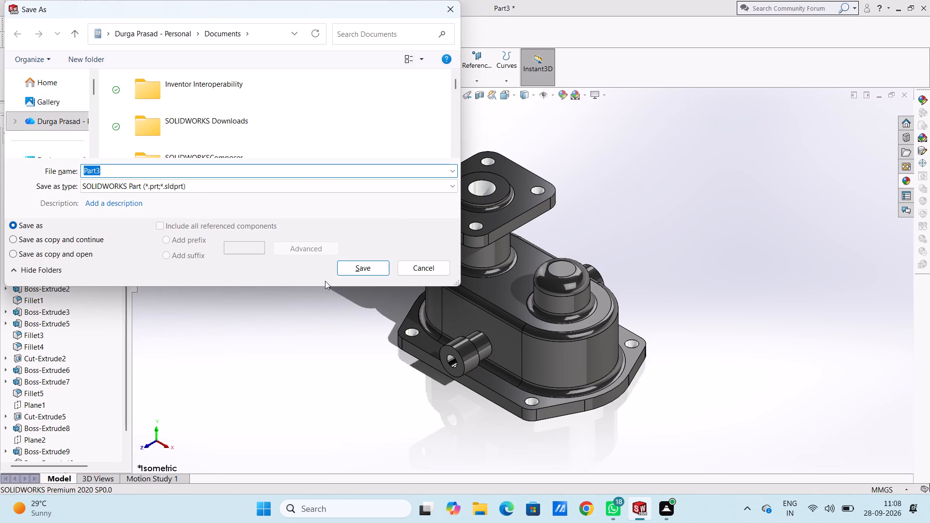
pyautogui.write('oil pump')
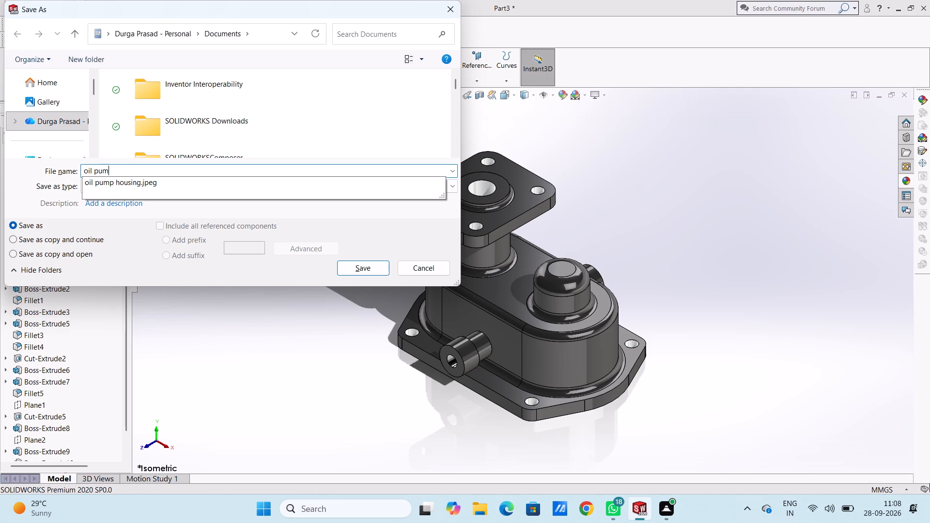
pyautogui.press('space')
pyautogui.write('housing')
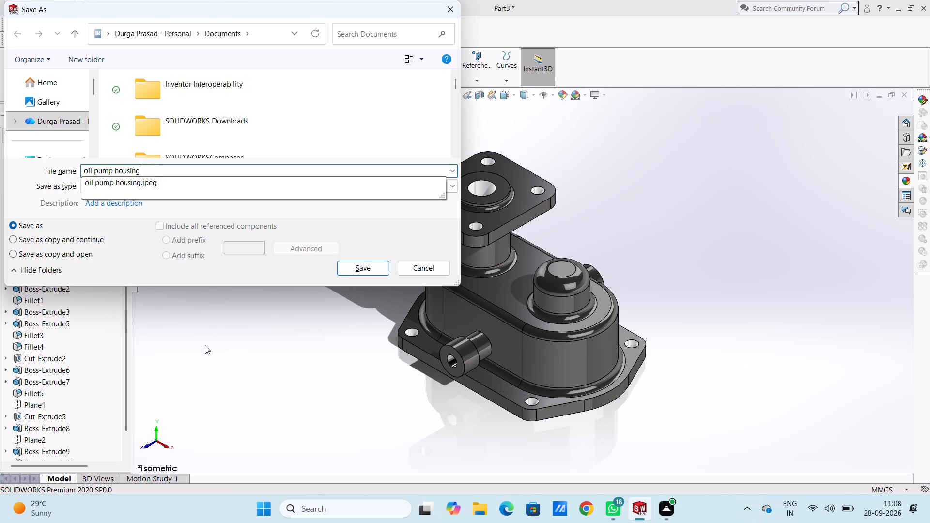
pyautogui.click(356, 268)
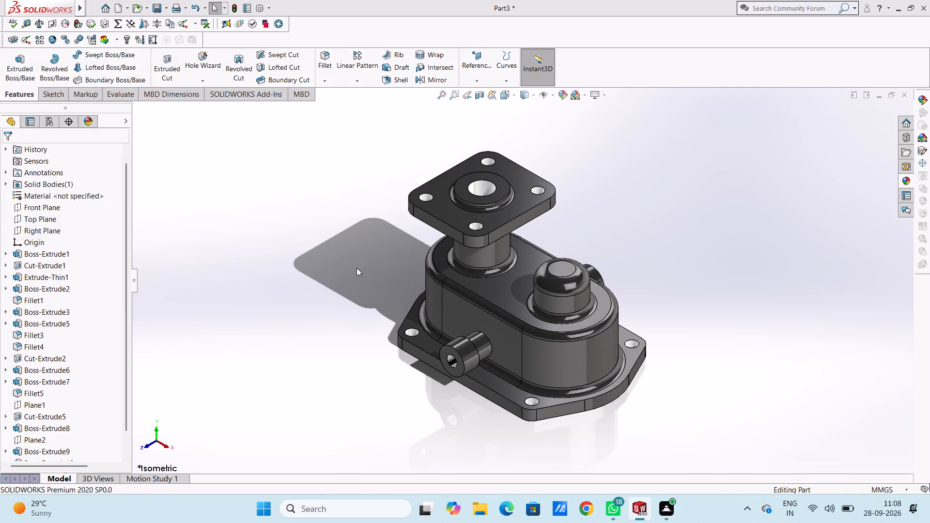
# Save a copy of the part as an Adobe PDF named "oil pump housing" in the Documents folder.
pyautogui.click(165, 8)
pyautogui.click(189, 34)
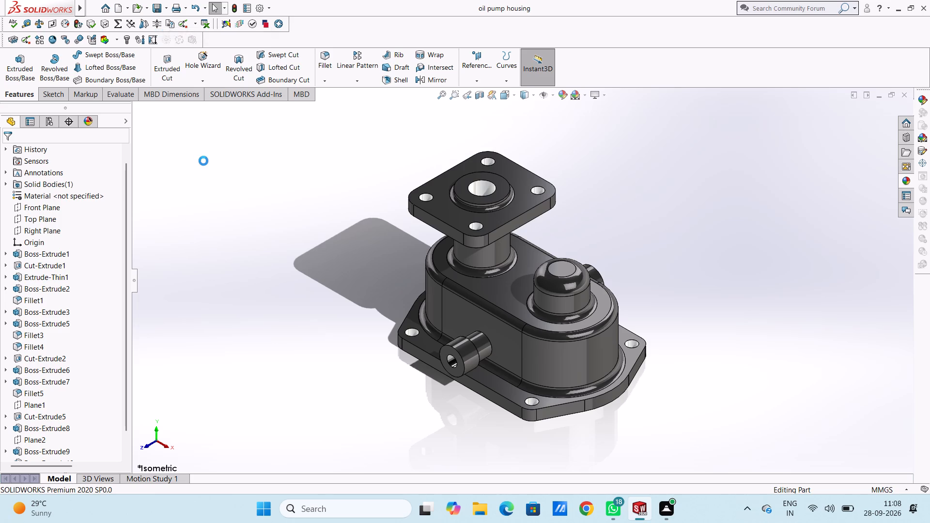
pyautogui.click(206, 188)
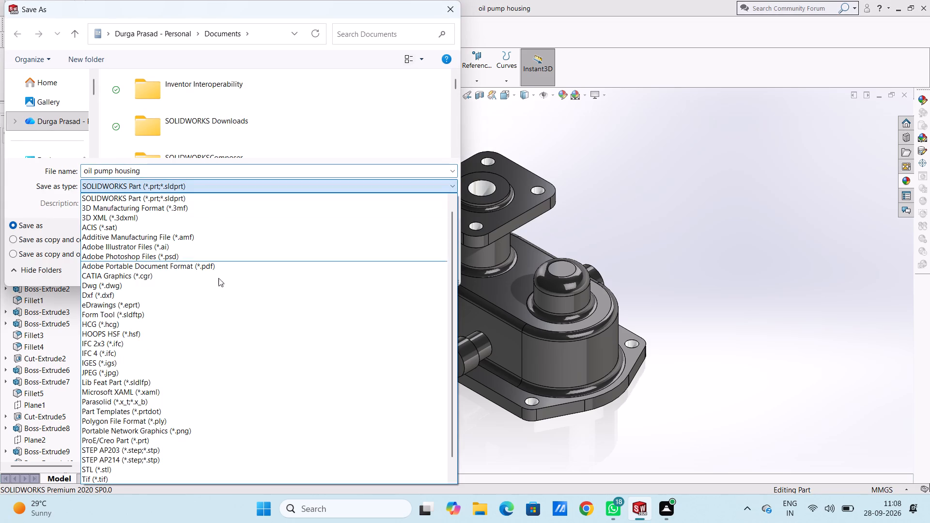
pyautogui.click(218, 268)
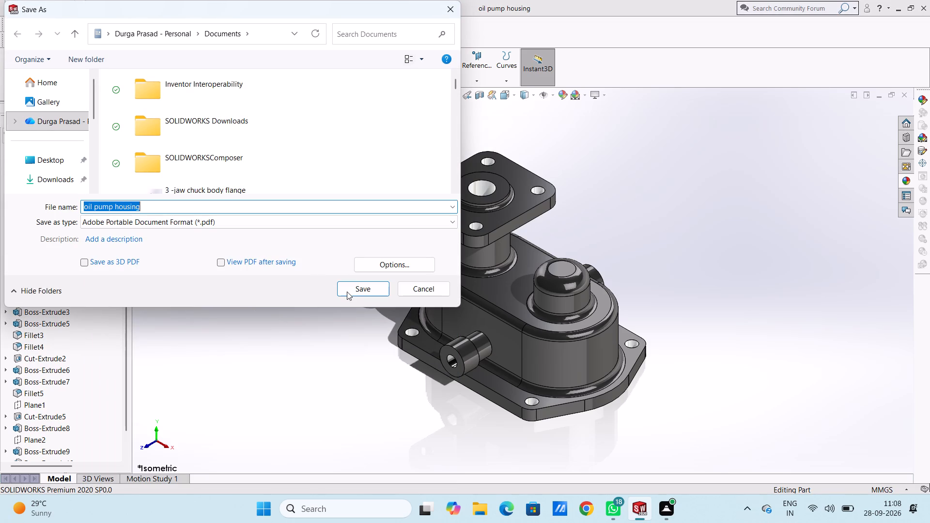
pyautogui.click(353, 291)
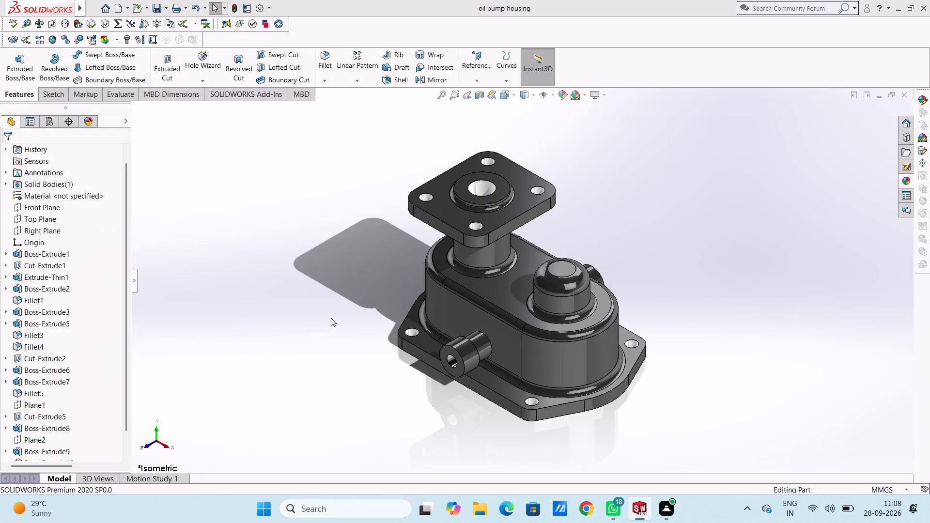